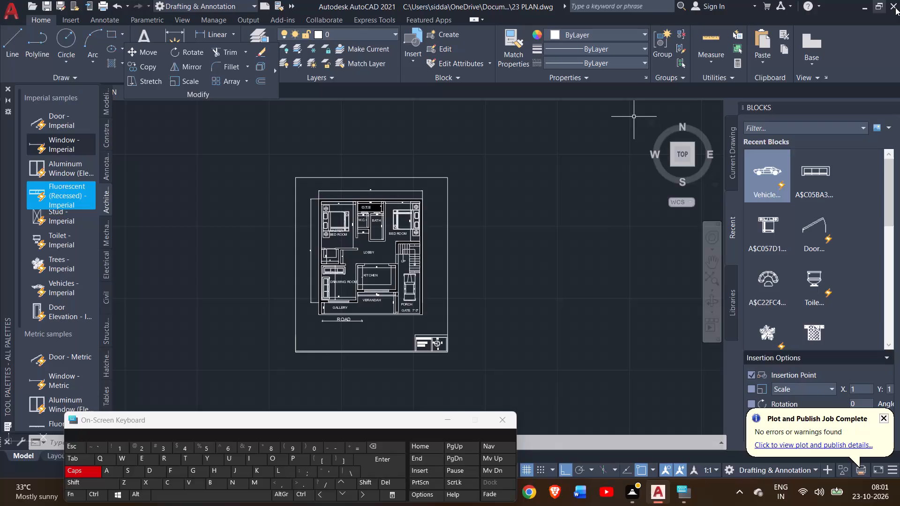
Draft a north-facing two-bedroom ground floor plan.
Close AutoCAD along with the open 23 PLAN drawing.
{"action": "left_click", "coordinate": [897, 7]}
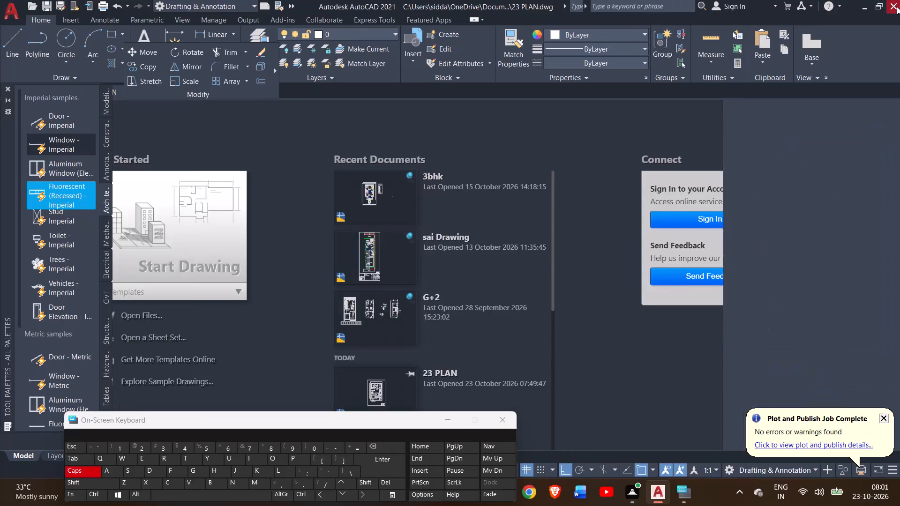
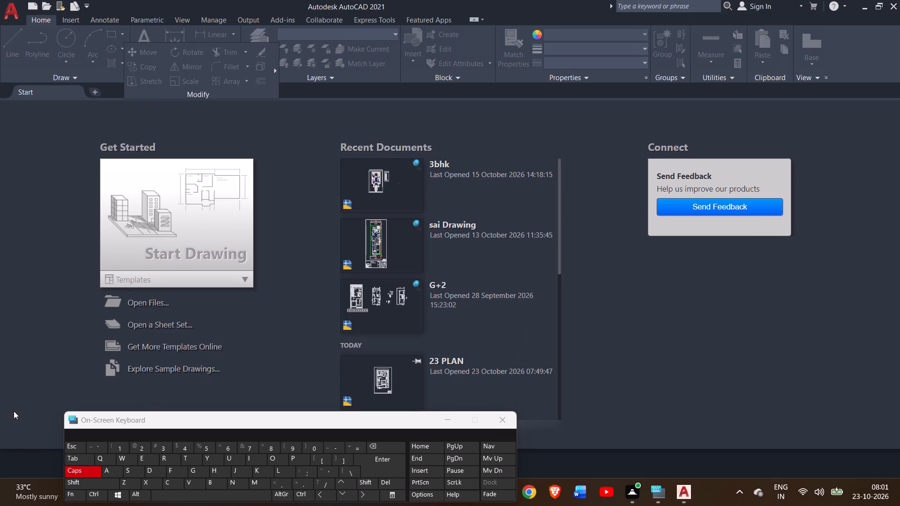
Start a new drawing from the start page.
{"action": "left_click", "coordinate": [177, 234]}
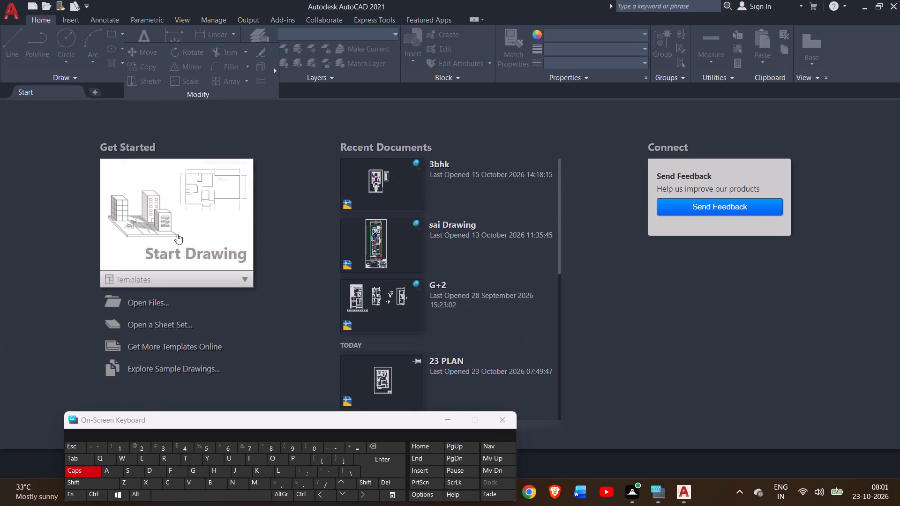
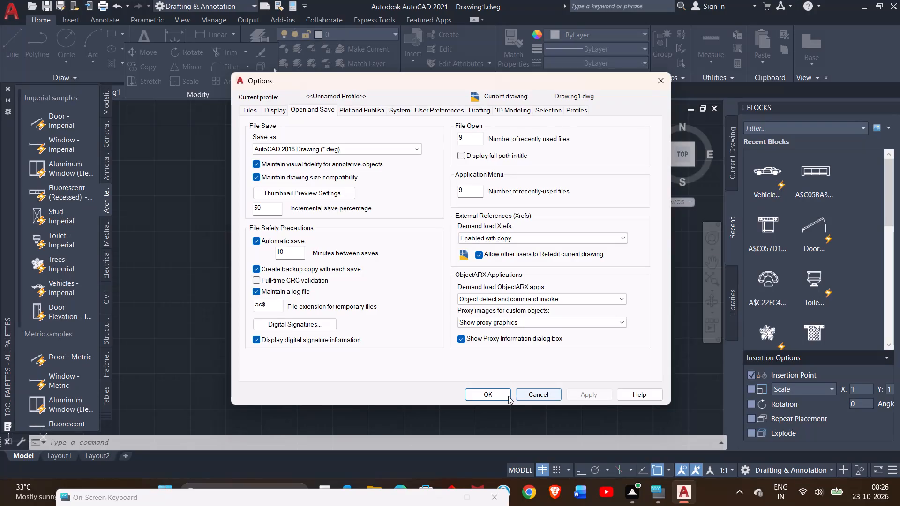
Accept the Open and Save settings and close the Options dialog.
{"action": "left_click", "coordinate": [495, 394]}
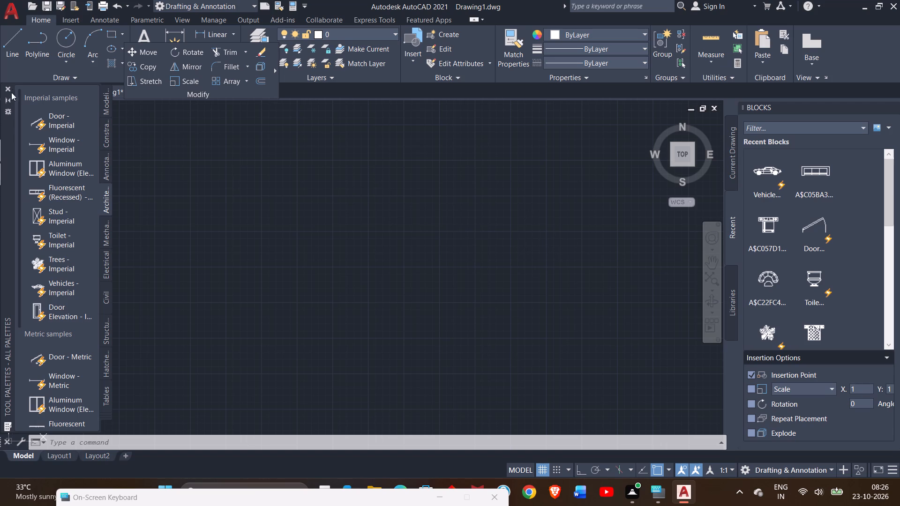
Start a line from a freely picked point in the empty drawing, with Ortho mode turned on.
{"action": "left_click", "coordinate": [14, 38]}
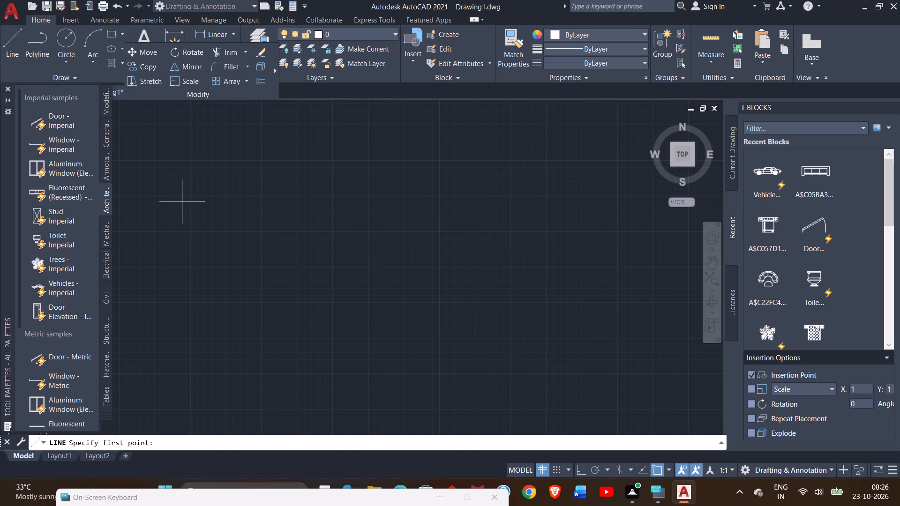
{"action": "left_click", "coordinate": [181, 200]}
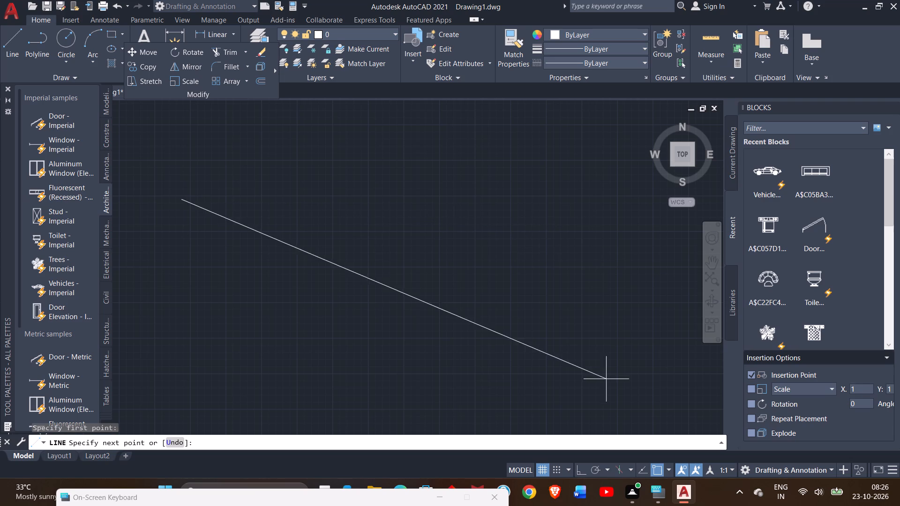
{"action": "left_click", "coordinate": [583, 471]}
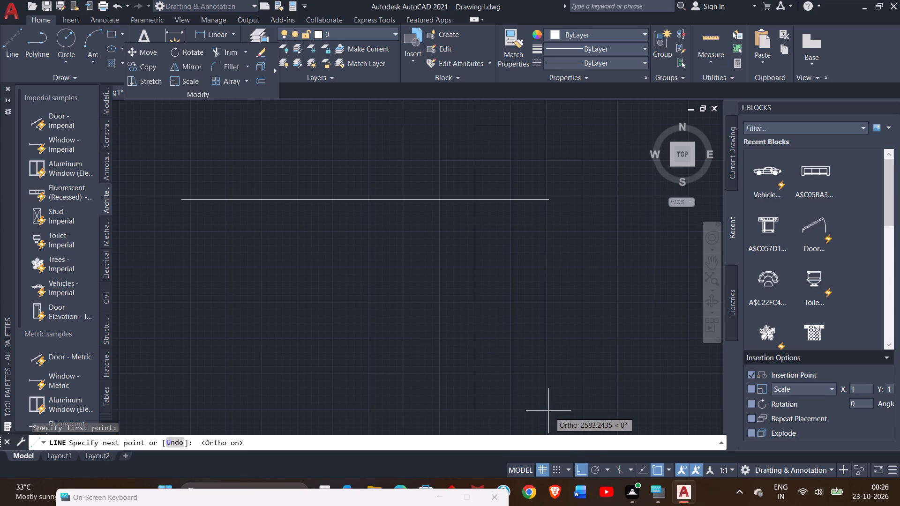
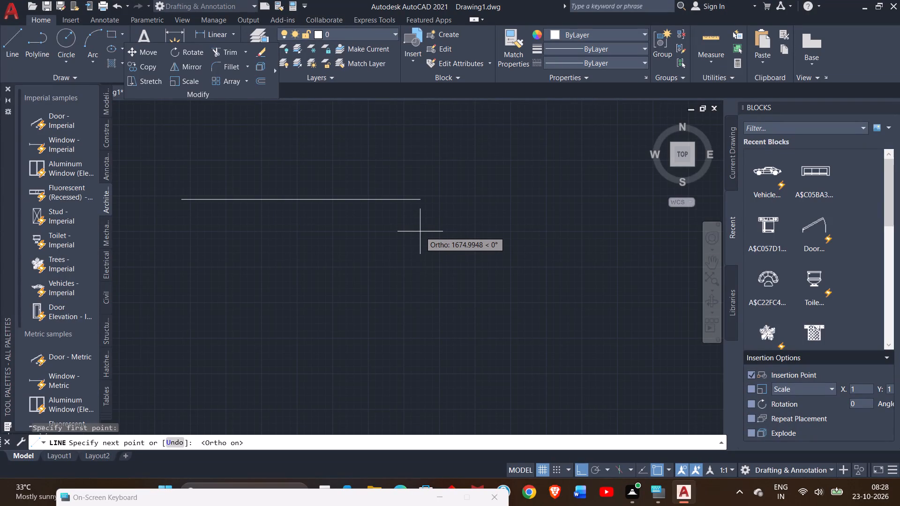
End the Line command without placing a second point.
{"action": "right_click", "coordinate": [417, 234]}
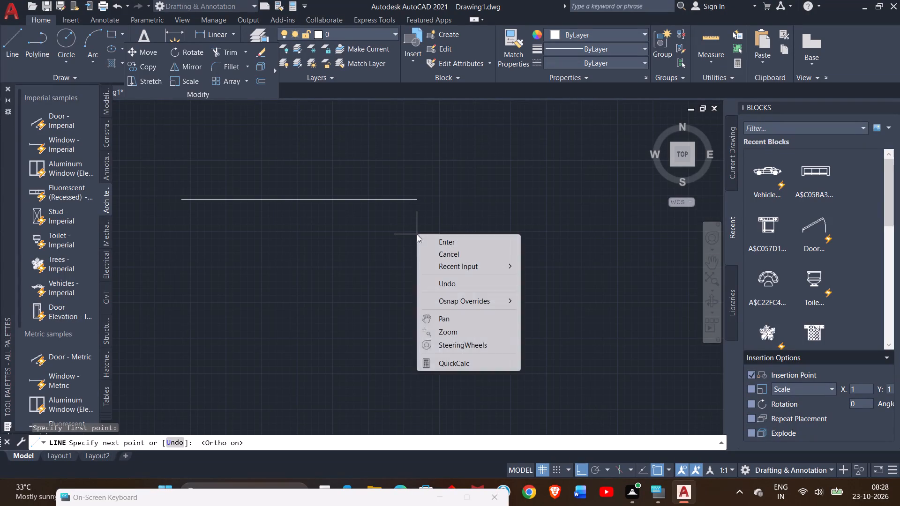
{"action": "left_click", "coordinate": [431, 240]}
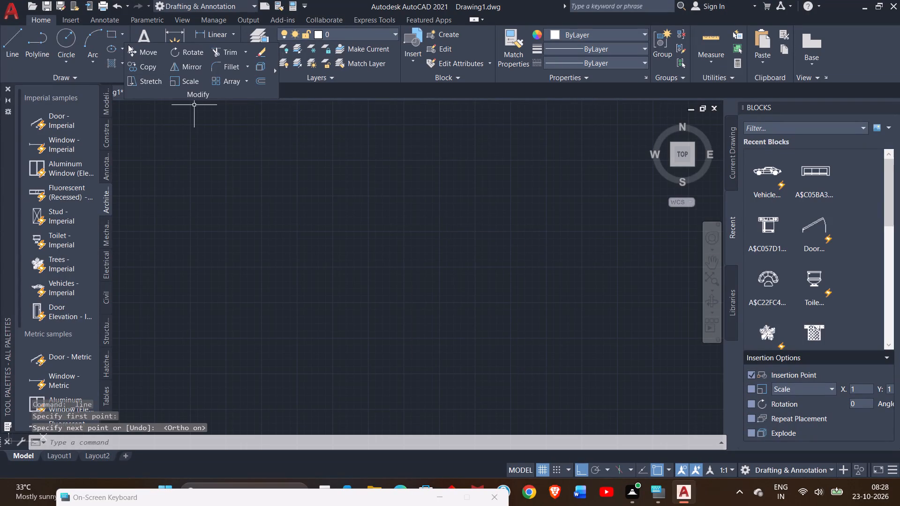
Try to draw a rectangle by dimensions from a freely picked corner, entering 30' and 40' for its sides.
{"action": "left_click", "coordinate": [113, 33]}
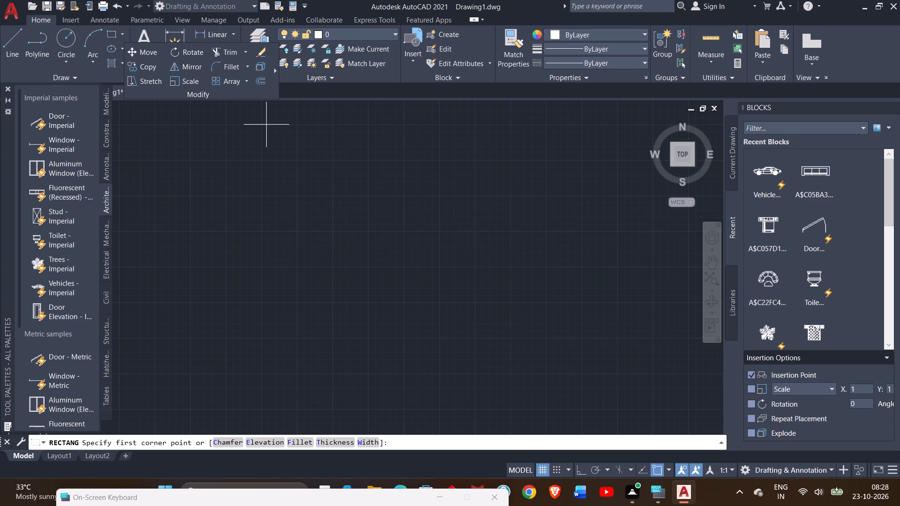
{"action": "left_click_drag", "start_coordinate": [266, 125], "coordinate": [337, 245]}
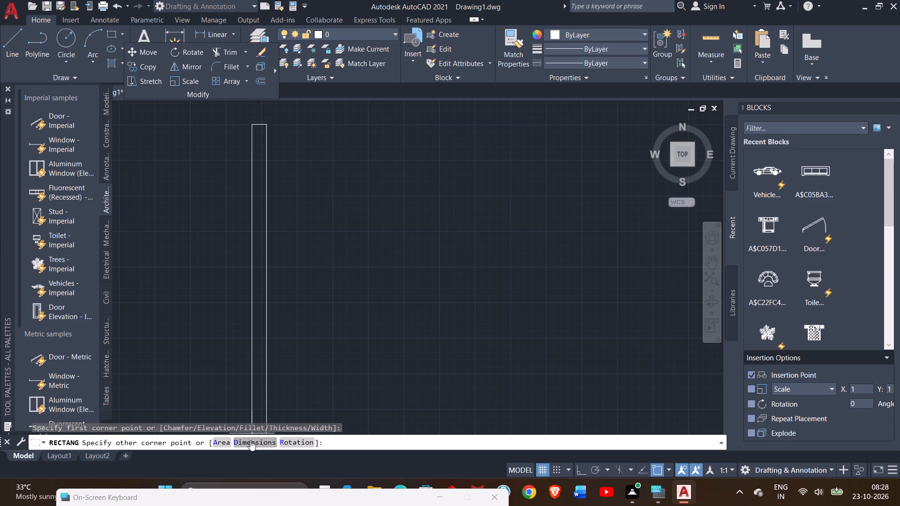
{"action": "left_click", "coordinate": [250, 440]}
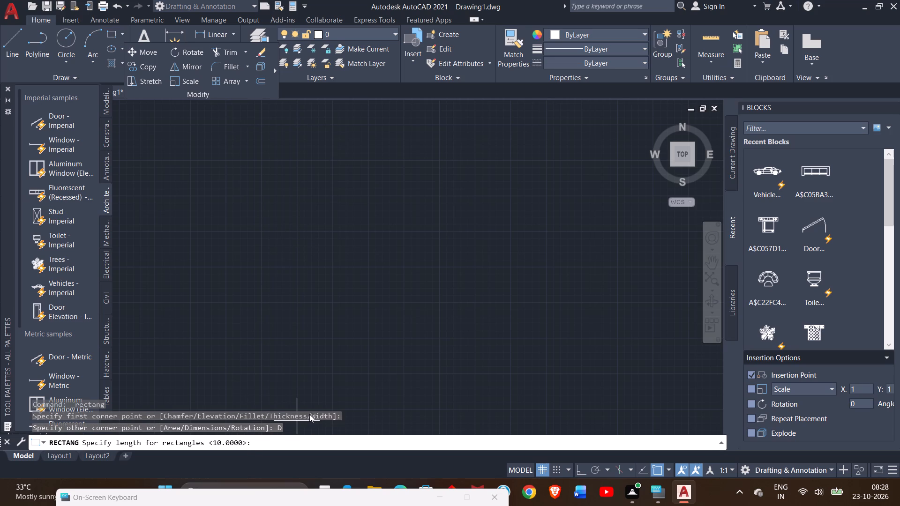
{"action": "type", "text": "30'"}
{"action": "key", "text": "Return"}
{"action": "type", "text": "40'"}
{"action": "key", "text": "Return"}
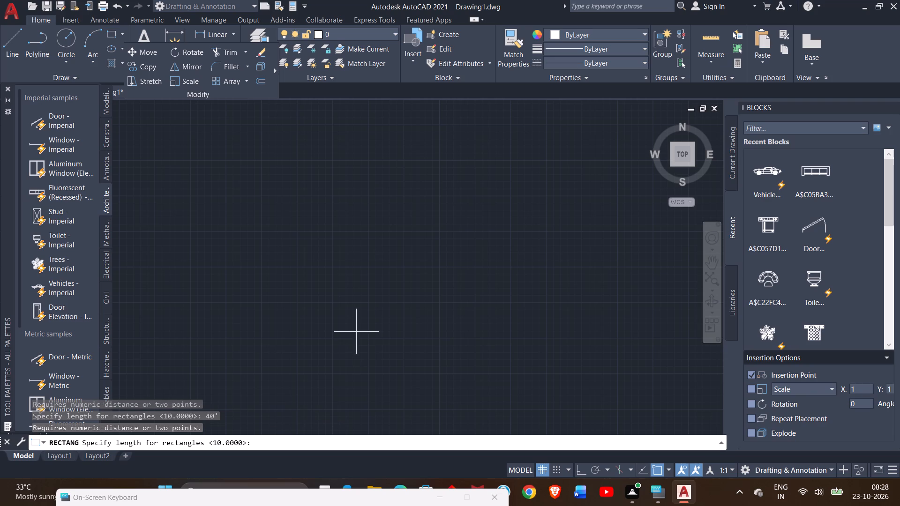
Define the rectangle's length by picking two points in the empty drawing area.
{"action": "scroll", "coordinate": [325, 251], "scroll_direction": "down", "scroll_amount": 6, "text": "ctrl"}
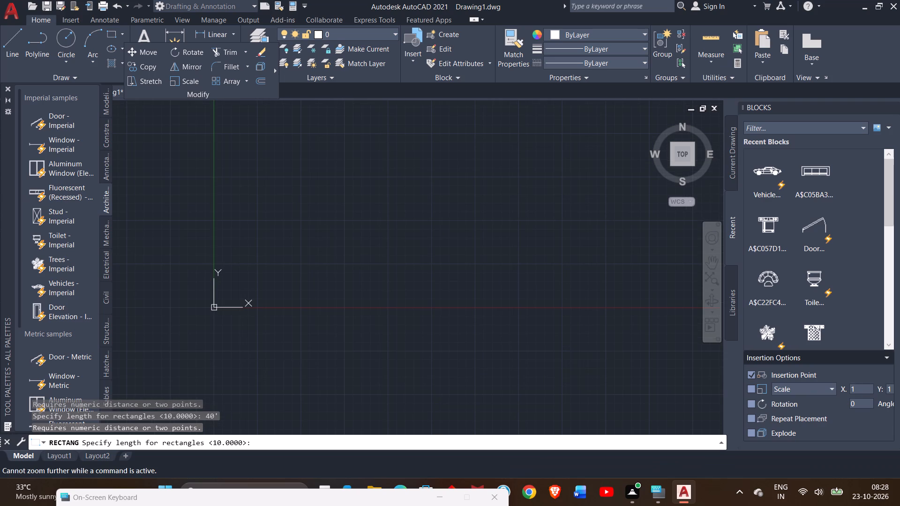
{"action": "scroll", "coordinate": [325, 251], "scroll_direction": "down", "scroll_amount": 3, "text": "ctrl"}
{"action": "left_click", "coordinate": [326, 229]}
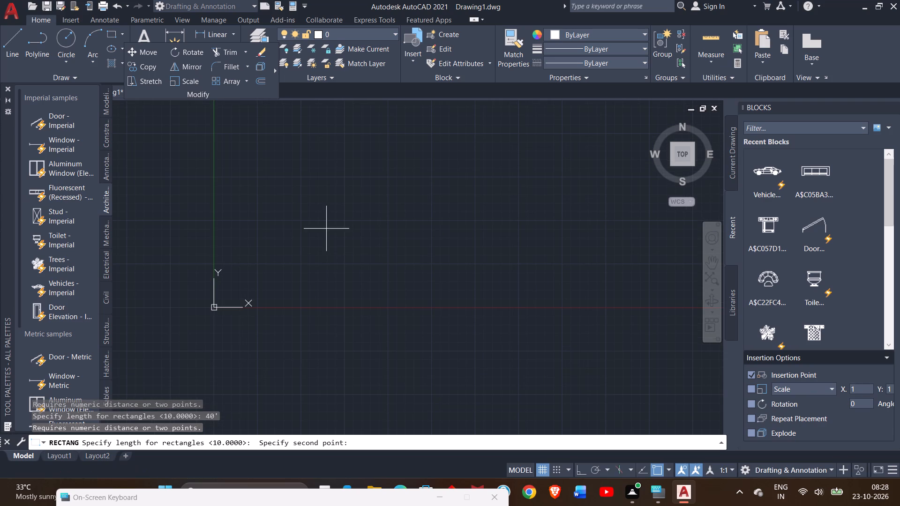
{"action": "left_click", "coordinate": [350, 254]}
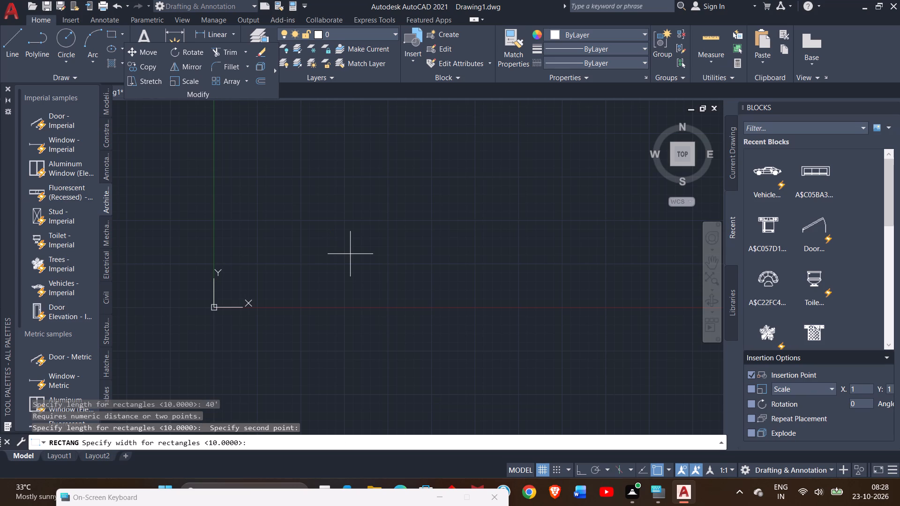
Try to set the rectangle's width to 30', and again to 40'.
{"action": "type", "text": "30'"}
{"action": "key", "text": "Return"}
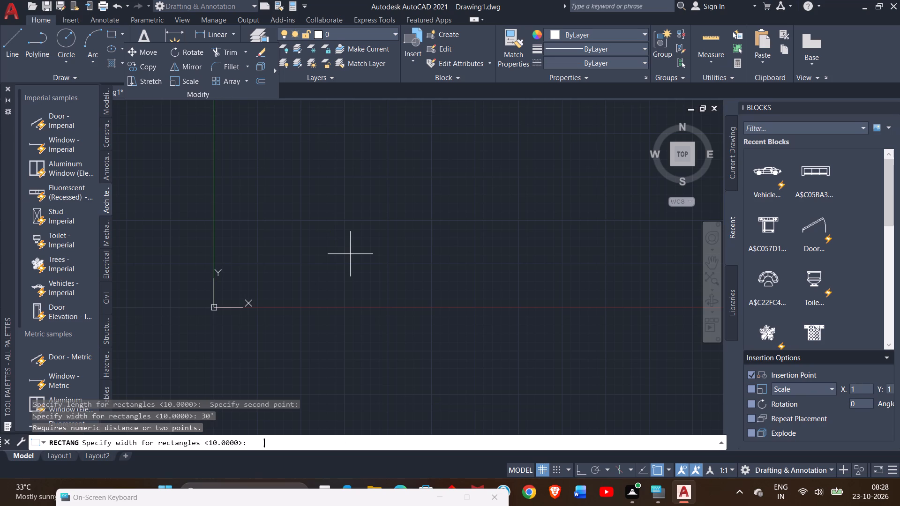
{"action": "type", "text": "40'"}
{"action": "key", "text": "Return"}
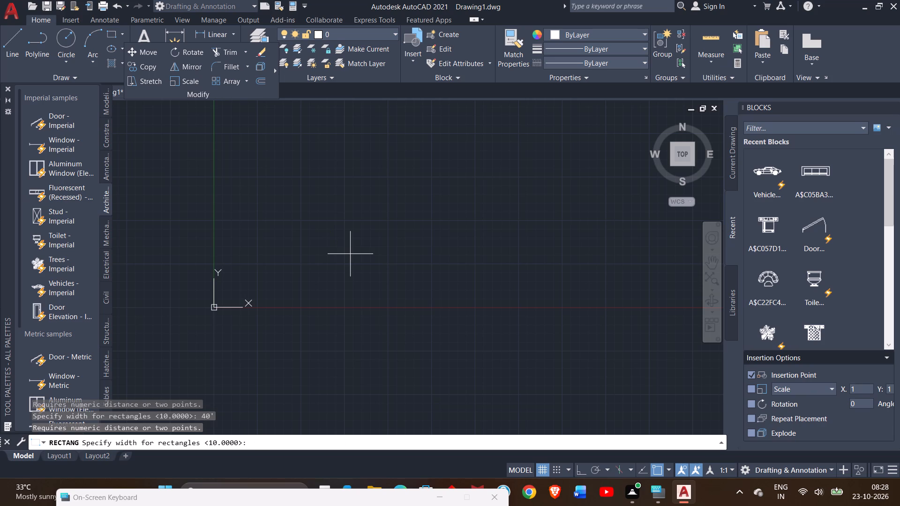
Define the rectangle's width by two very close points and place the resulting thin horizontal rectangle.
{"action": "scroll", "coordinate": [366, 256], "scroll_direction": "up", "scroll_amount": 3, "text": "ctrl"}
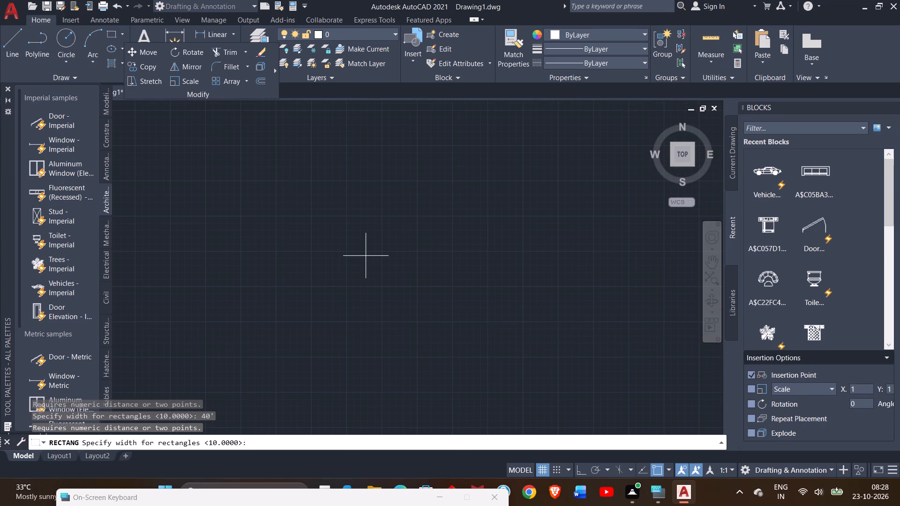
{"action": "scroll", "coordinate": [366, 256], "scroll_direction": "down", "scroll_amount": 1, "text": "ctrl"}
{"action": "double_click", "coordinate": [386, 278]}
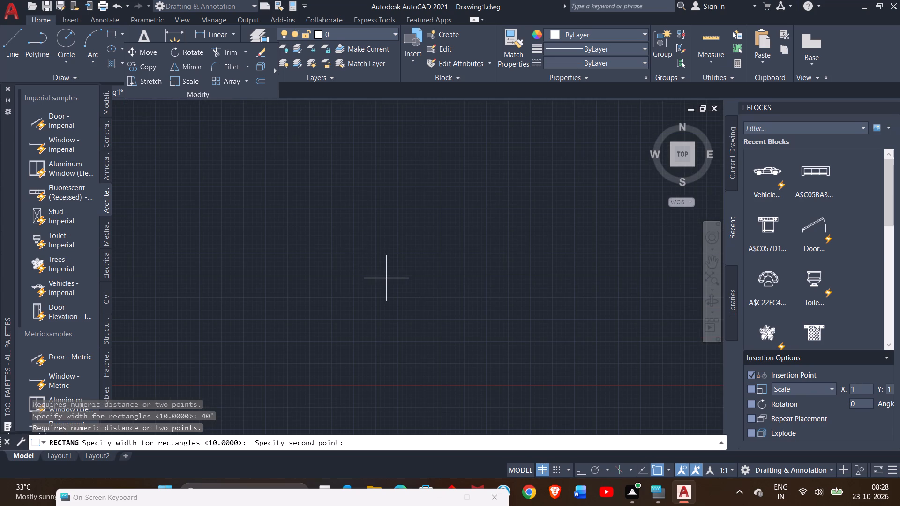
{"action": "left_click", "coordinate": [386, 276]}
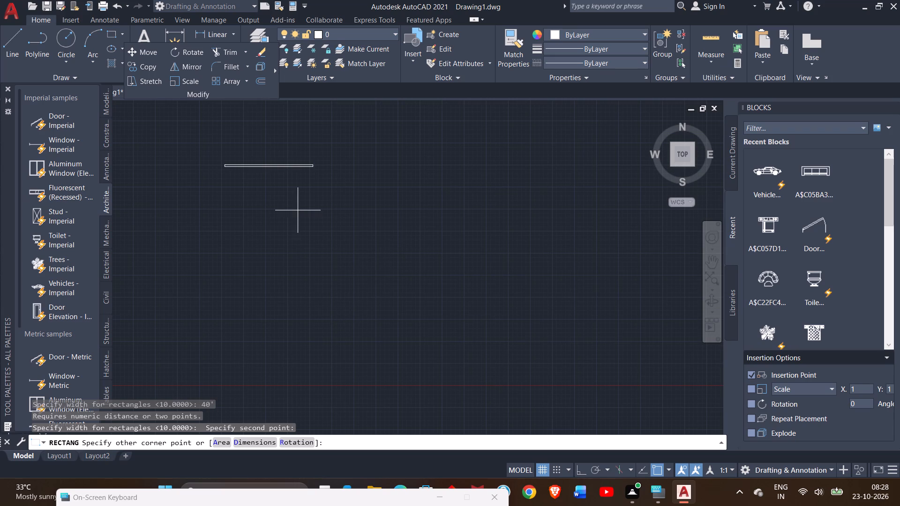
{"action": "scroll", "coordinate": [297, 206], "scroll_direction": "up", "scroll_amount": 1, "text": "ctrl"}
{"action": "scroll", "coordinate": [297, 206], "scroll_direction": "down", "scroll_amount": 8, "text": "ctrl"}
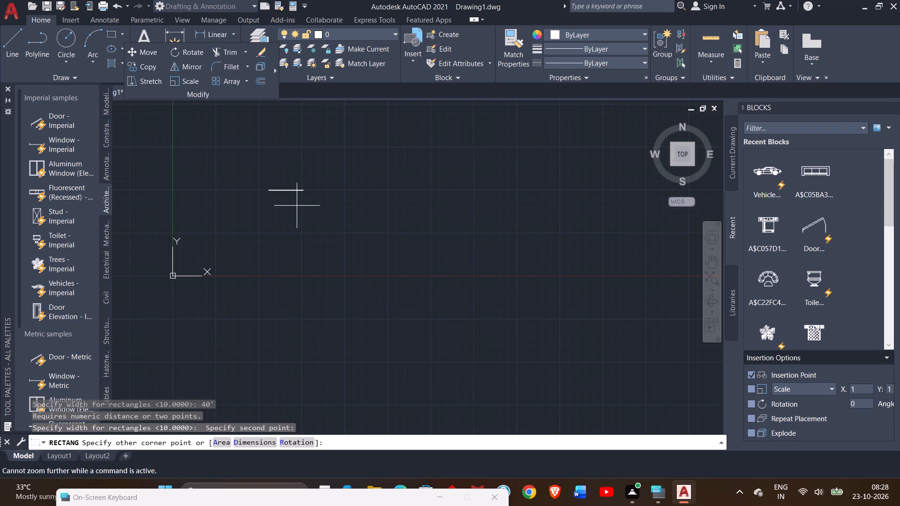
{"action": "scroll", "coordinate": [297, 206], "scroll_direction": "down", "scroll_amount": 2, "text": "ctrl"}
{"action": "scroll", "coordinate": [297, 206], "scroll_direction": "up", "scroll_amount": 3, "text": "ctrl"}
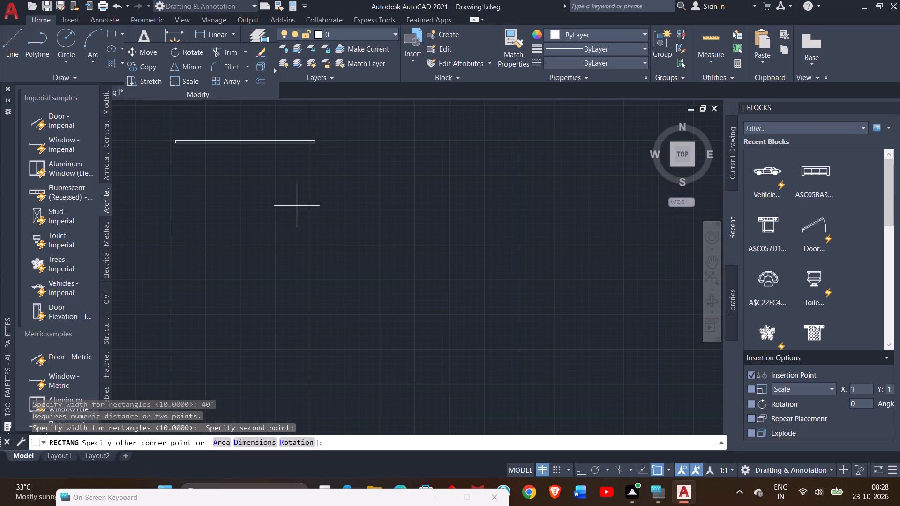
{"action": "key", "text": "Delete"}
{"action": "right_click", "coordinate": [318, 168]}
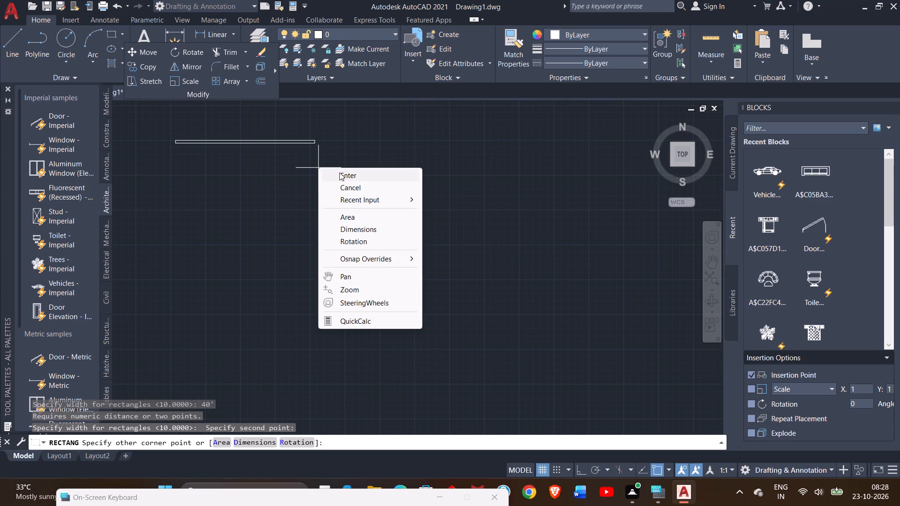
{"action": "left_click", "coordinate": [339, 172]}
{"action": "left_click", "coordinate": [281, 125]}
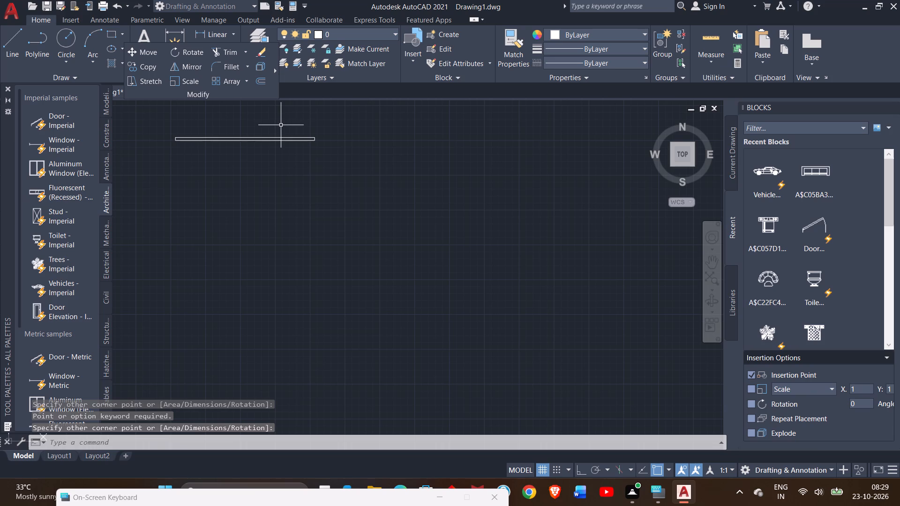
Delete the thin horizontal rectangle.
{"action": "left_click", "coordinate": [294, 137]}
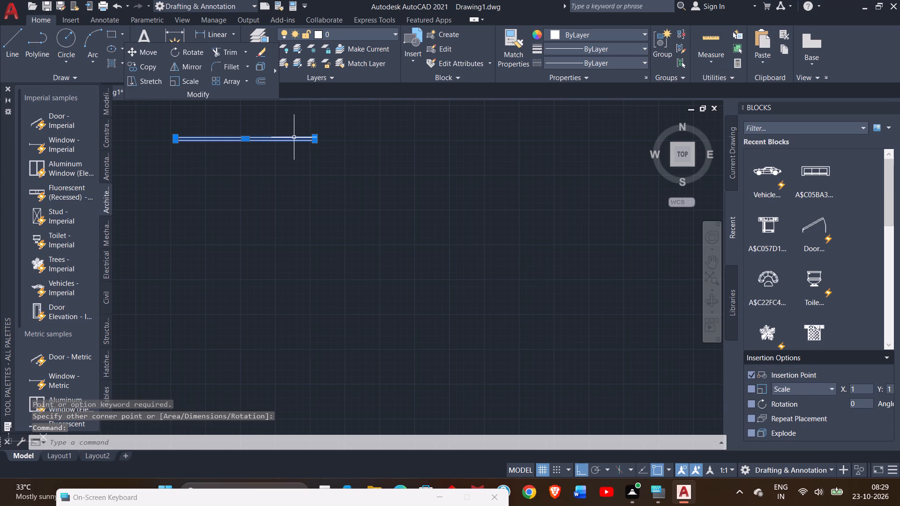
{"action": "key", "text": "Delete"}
Set the drawing units to Architectural length with 0'-0 1/2" precision and the insertion scale to Inches.
{"action": "type", "text": "UN"}
{"action": "key", "text": "Return"}
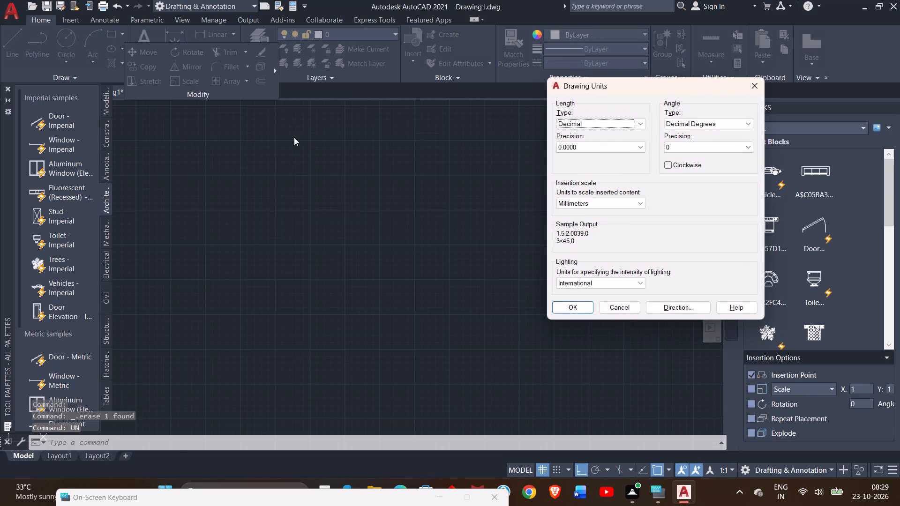
{"action": "left_click", "coordinate": [575, 121]}
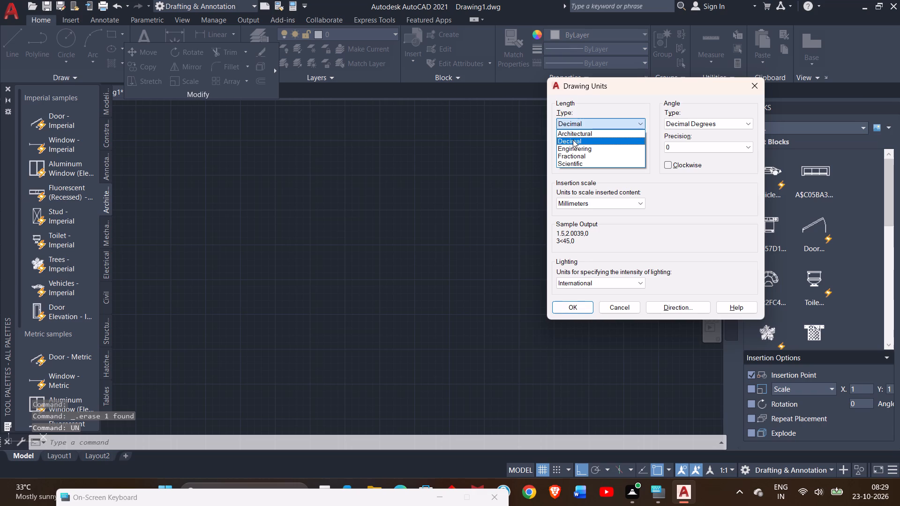
{"action": "left_click", "coordinate": [580, 134]}
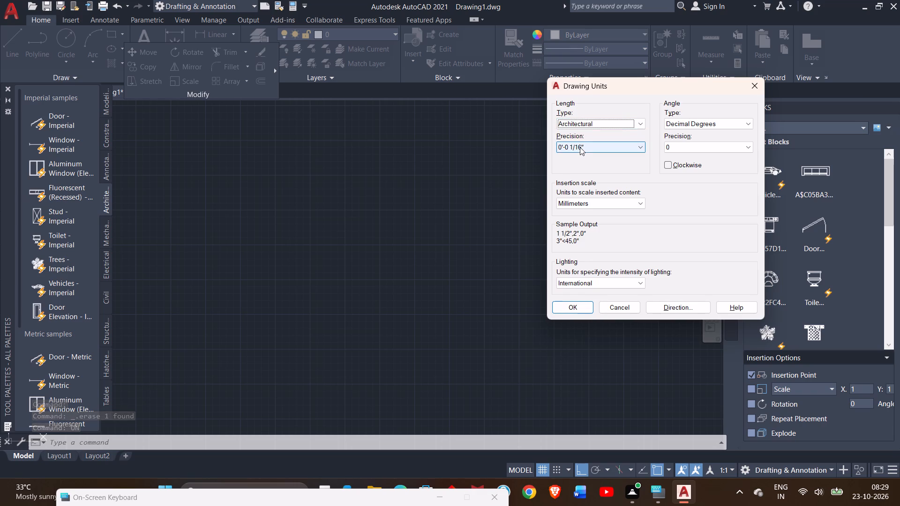
{"action": "left_click", "coordinate": [580, 147]}
{"action": "left_click", "coordinate": [576, 164]}
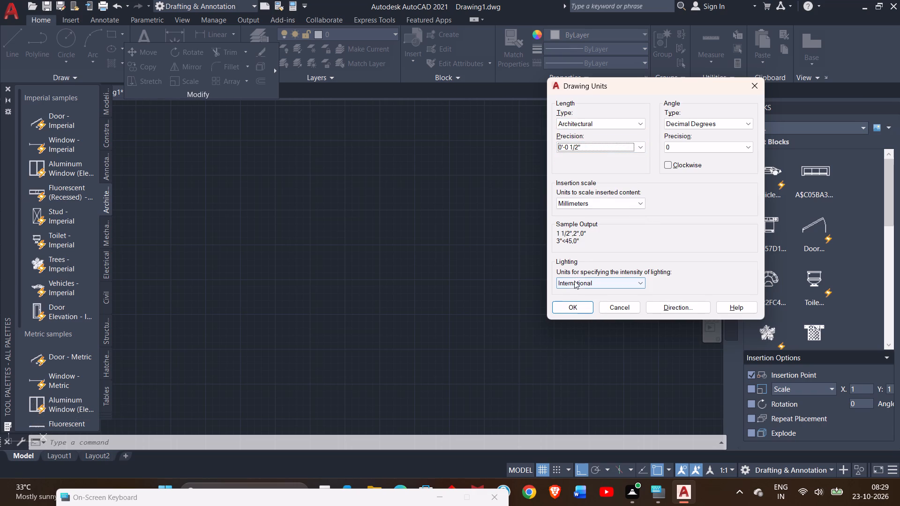
{"action": "left_click", "coordinate": [594, 200]}
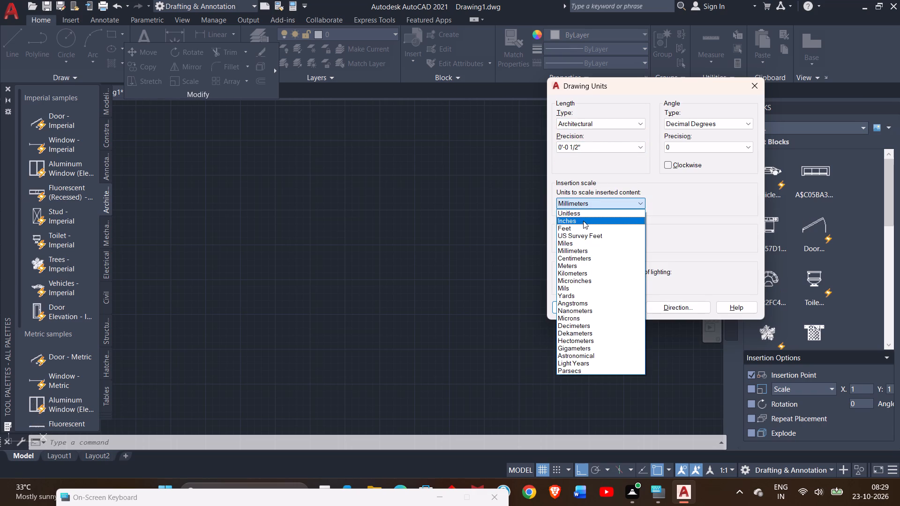
{"action": "left_click", "coordinate": [581, 223]}
{"action": "left_click", "coordinate": [575, 308]}
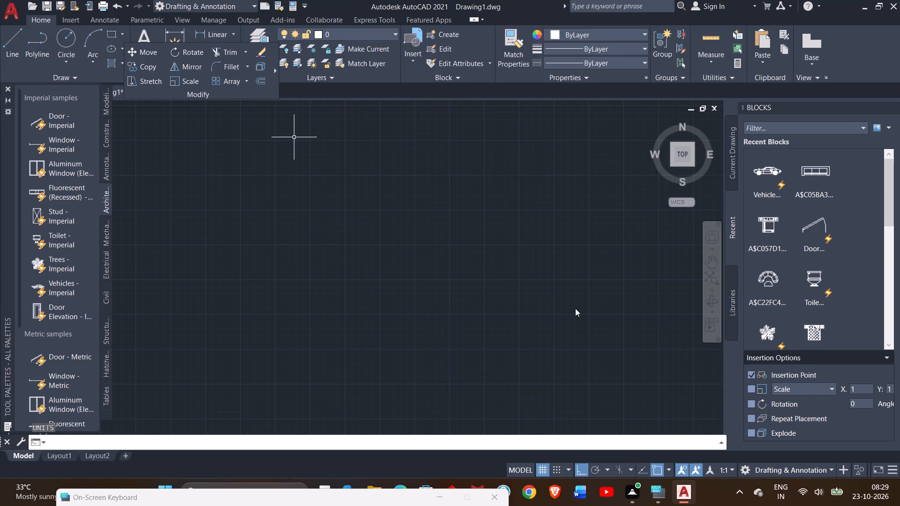
Create a dimension style from ISO-25 with Architectural primary units and 0'-0 1/2" precision, and make it current.
{"action": "key", "text": "d"}
{"action": "key", "text": "Return"}
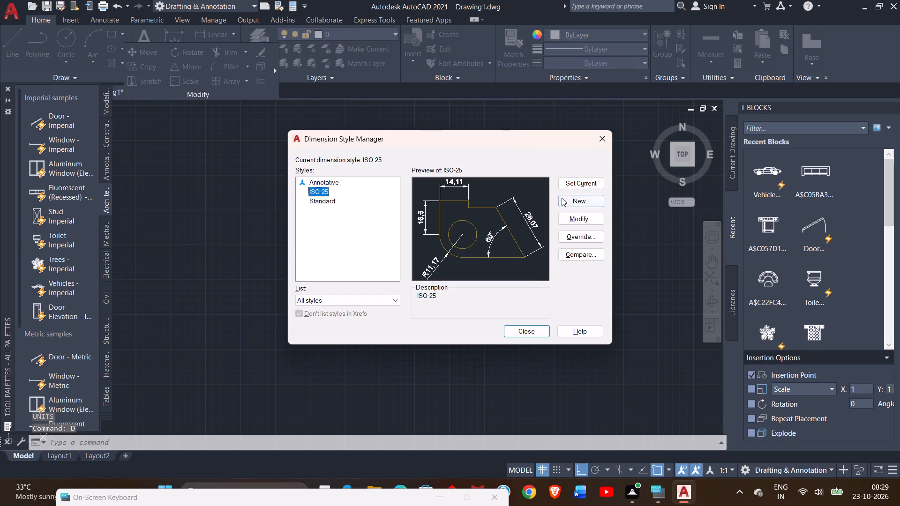
{"action": "left_click", "coordinate": [566, 199]}
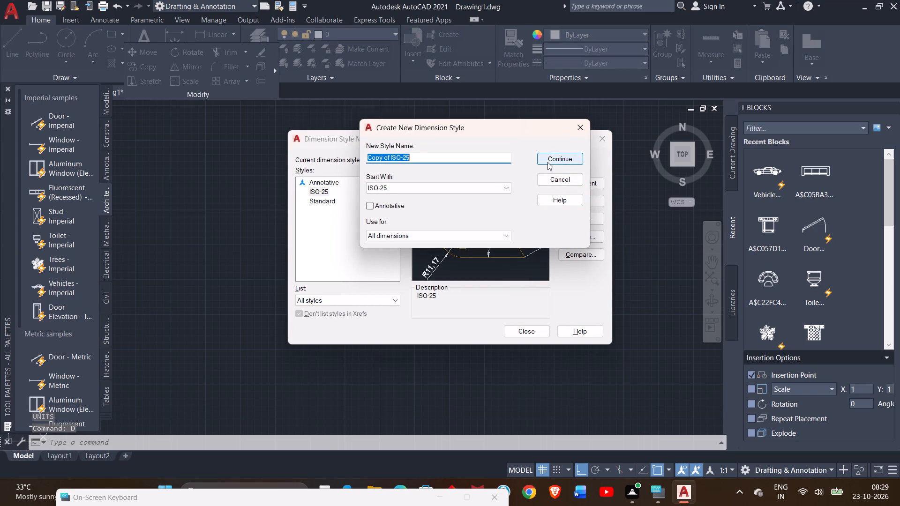
{"action": "left_click", "coordinate": [547, 162]}
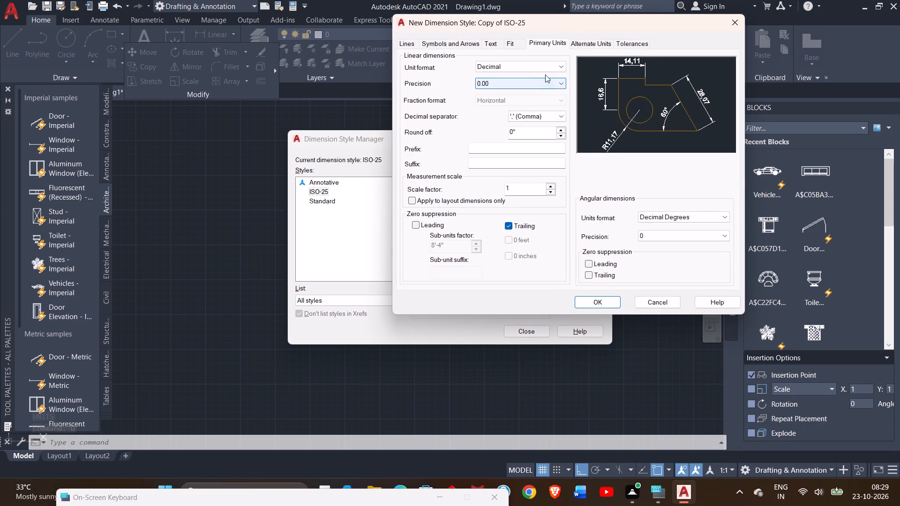
{"action": "left_click", "coordinate": [547, 71]}
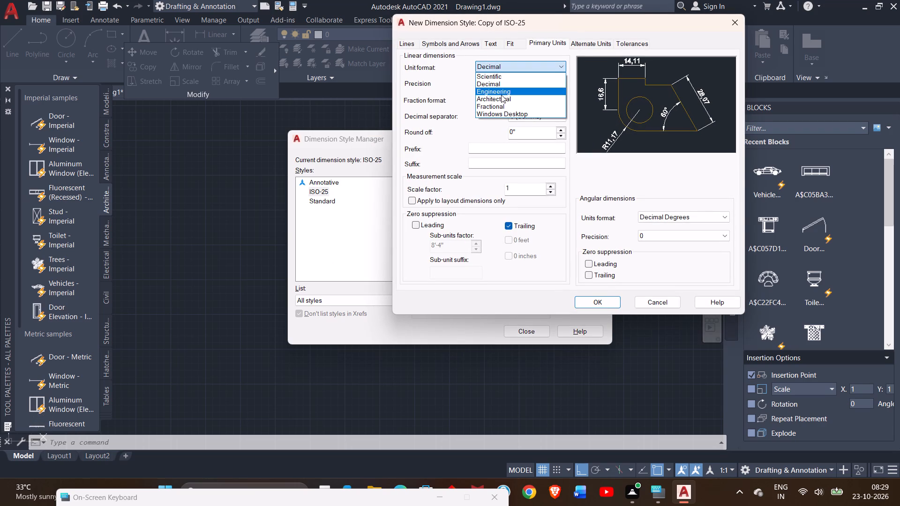
{"action": "left_click", "coordinate": [496, 97]}
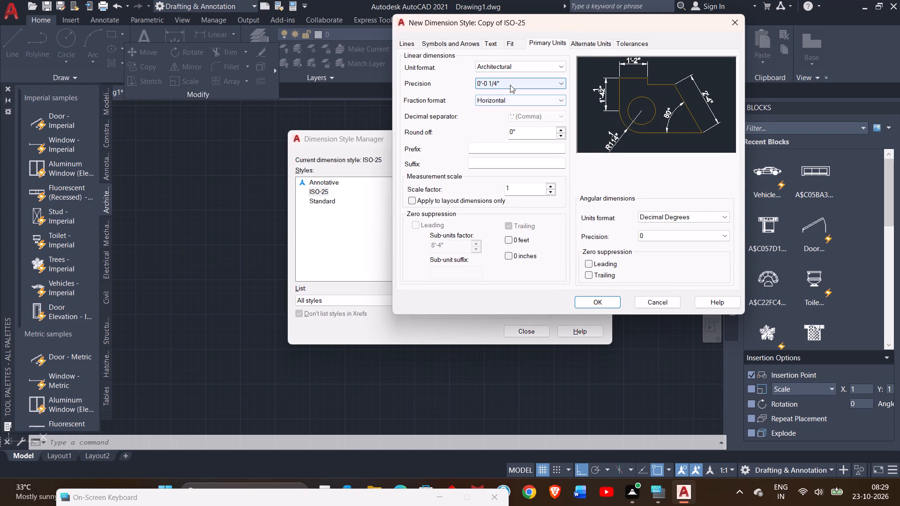
{"action": "left_click", "coordinate": [510, 85]}
{"action": "left_click", "coordinate": [493, 100]}
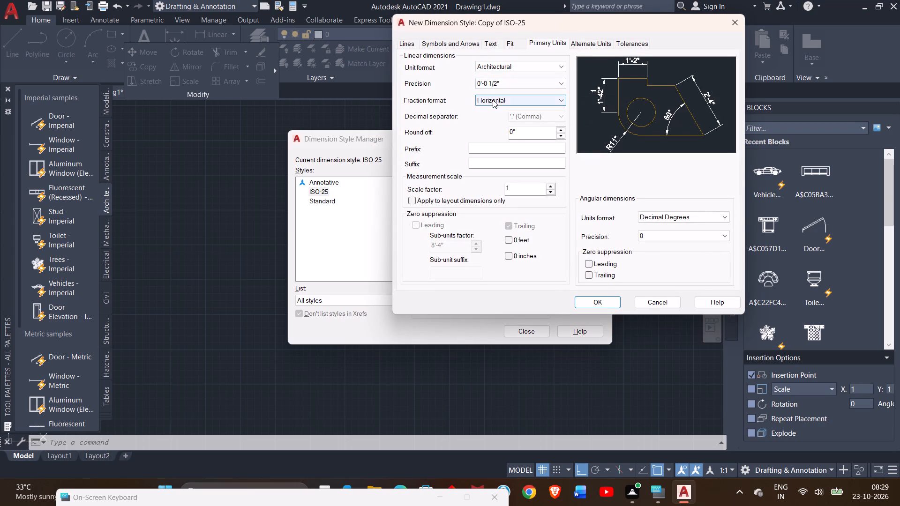
{"action": "left_click", "coordinate": [592, 305]}
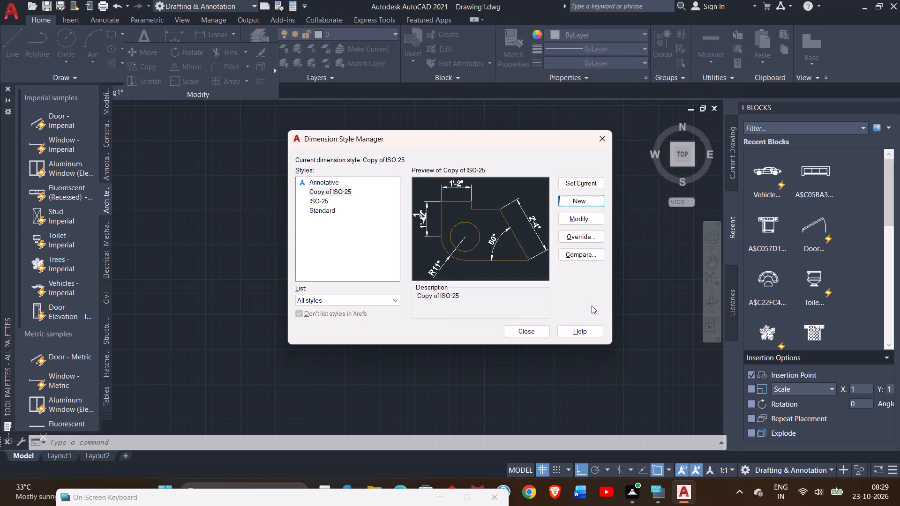
{"action": "left_click", "coordinate": [585, 182]}
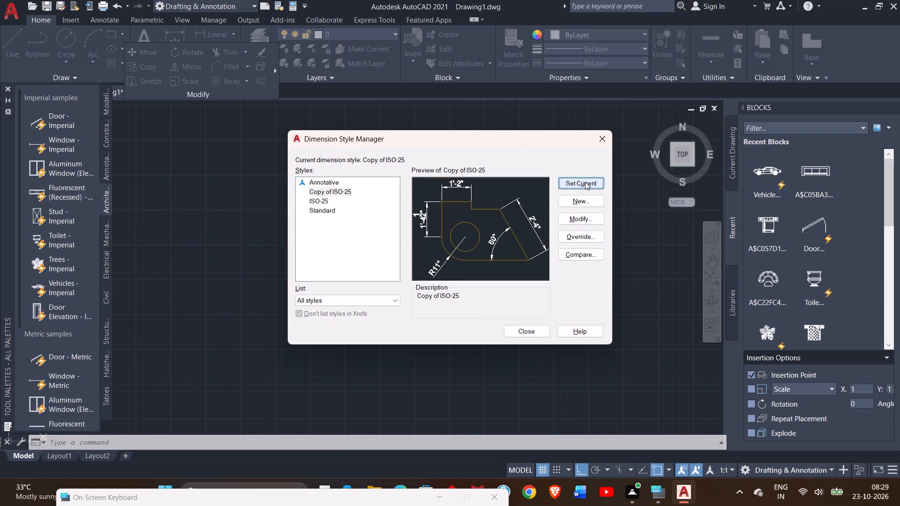
Set the Copy of ISO-25 dimension style as current and close the Dimension Style Manager.
{"action": "left_click", "coordinate": [585, 182]}
{"action": "left_click", "coordinate": [607, 134]}
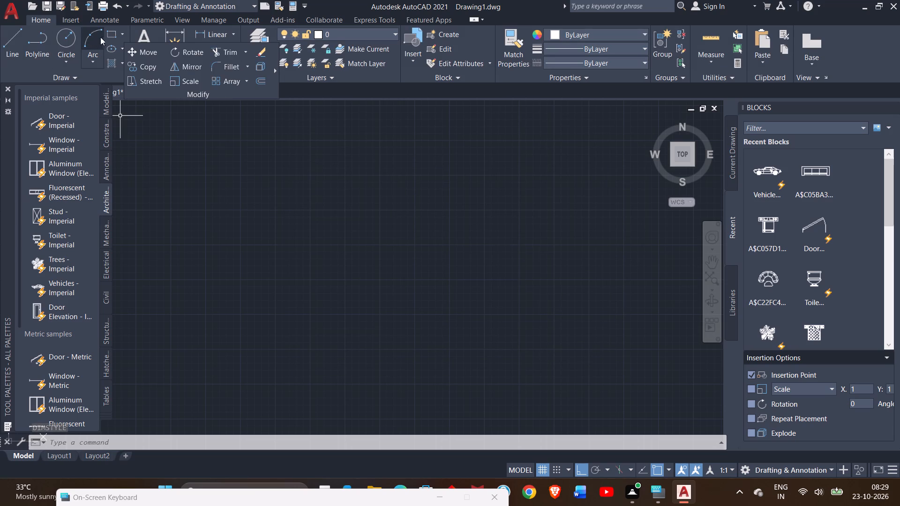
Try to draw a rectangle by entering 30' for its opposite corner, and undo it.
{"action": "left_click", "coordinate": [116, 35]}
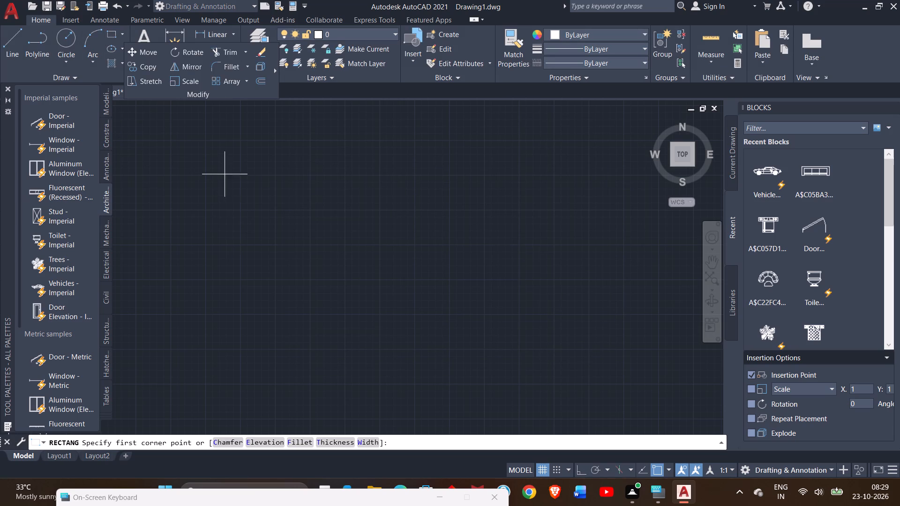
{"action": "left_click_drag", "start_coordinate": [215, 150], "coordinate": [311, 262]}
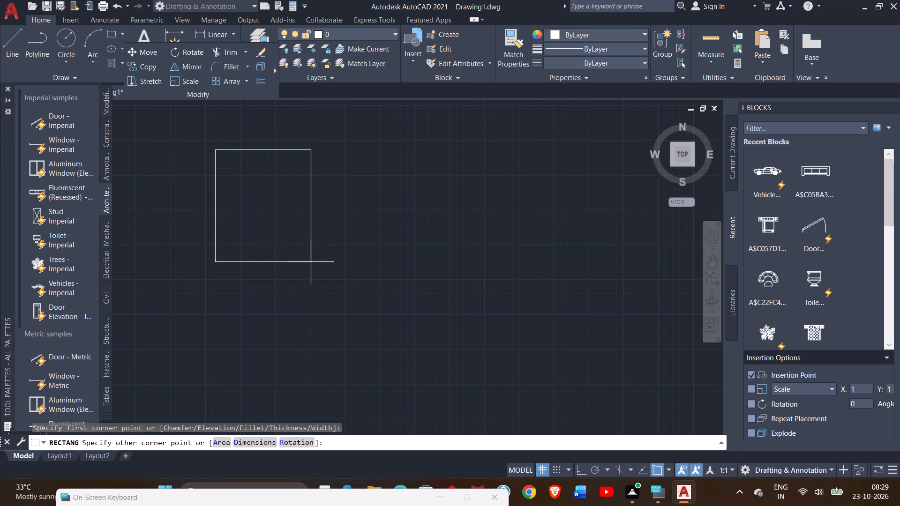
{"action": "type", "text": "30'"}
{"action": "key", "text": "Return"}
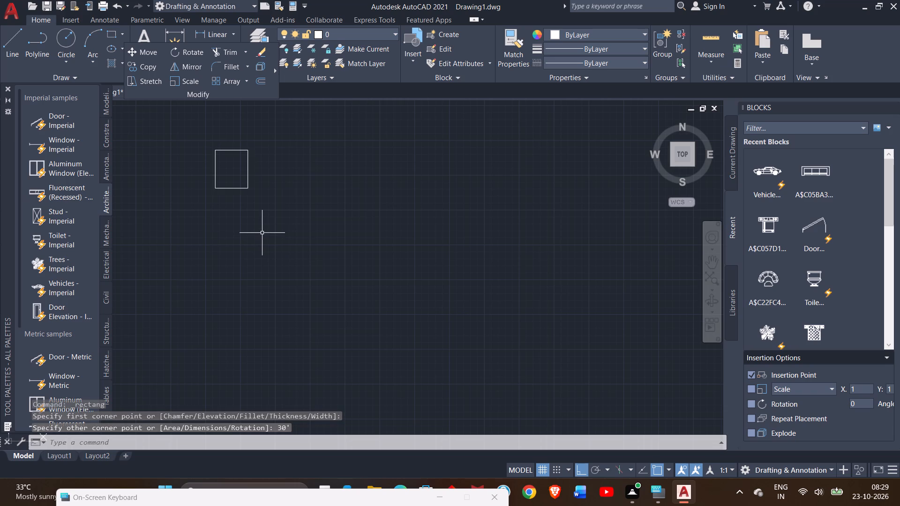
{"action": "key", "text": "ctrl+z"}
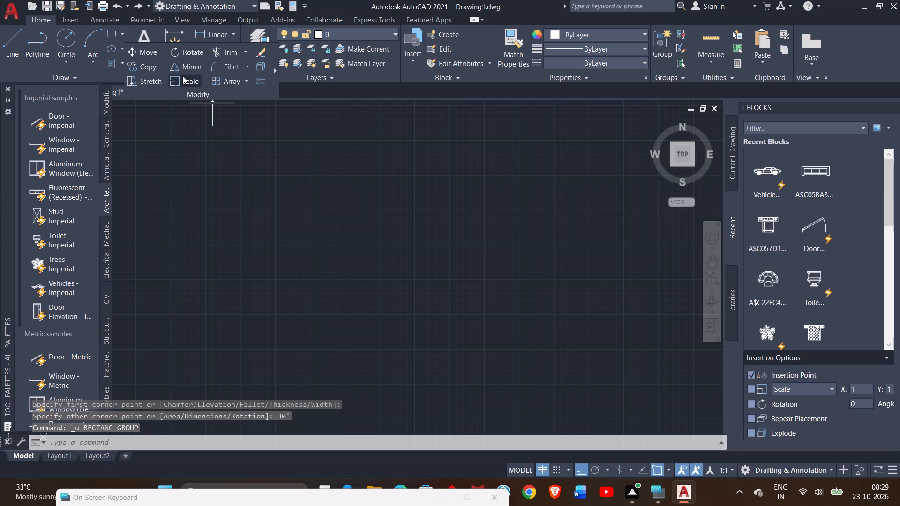
Draw a rectangle with the Dimensions option, using length 30' and width 40', extending down from its first corner.
{"action": "left_click", "coordinate": [106, 34]}
{"action": "left_click", "coordinate": [211, 165]}
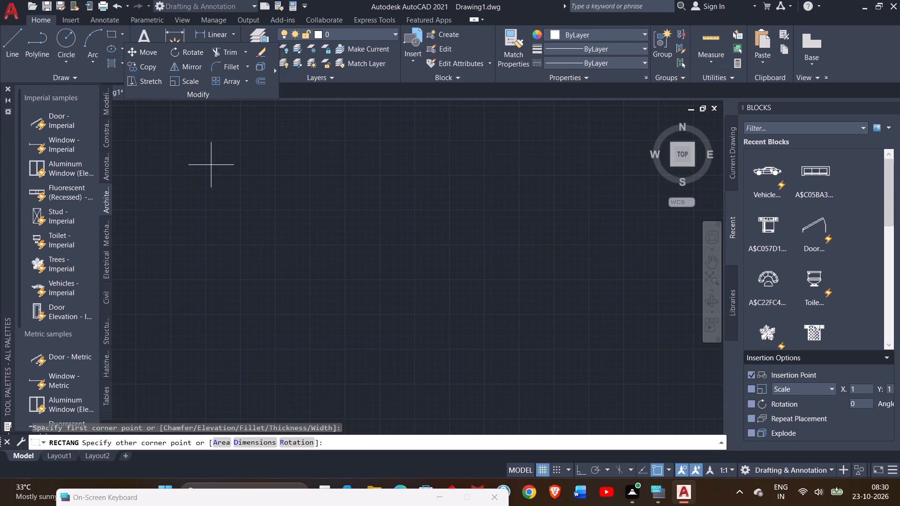
{"action": "left_click", "coordinate": [251, 446]}
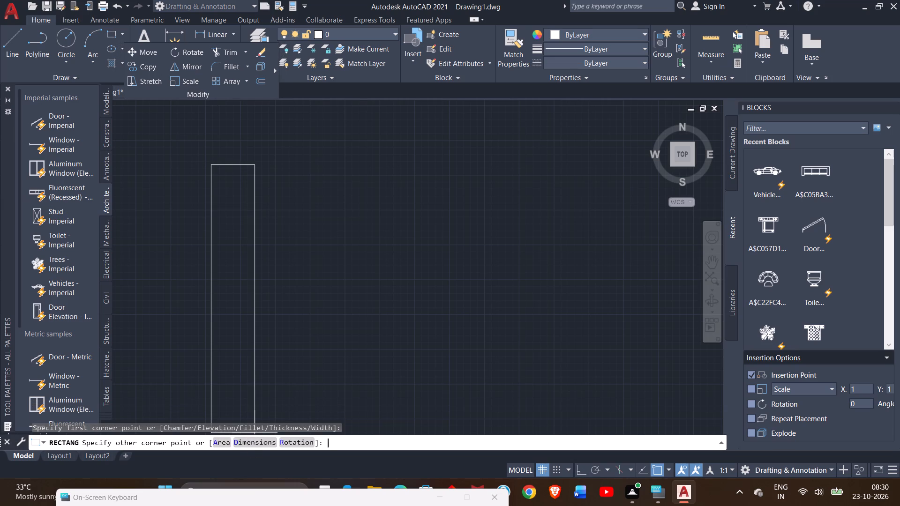
{"action": "type", "text": "30'"}
{"action": "key", "text": "Return"}
{"action": "type", "text": "40'"}
{"action": "key", "text": "Return"}
{"action": "left_click", "coordinate": [269, 292]}
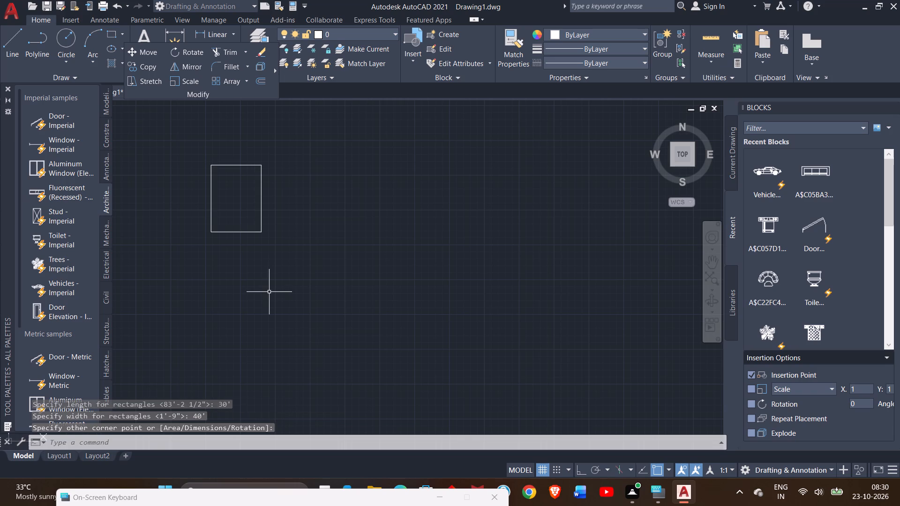
{"action": "right_click", "coordinate": [269, 292]}
{"action": "triple_click", "coordinate": [213, 280]}
{"action": "left_click", "coordinate": [213, 280]}
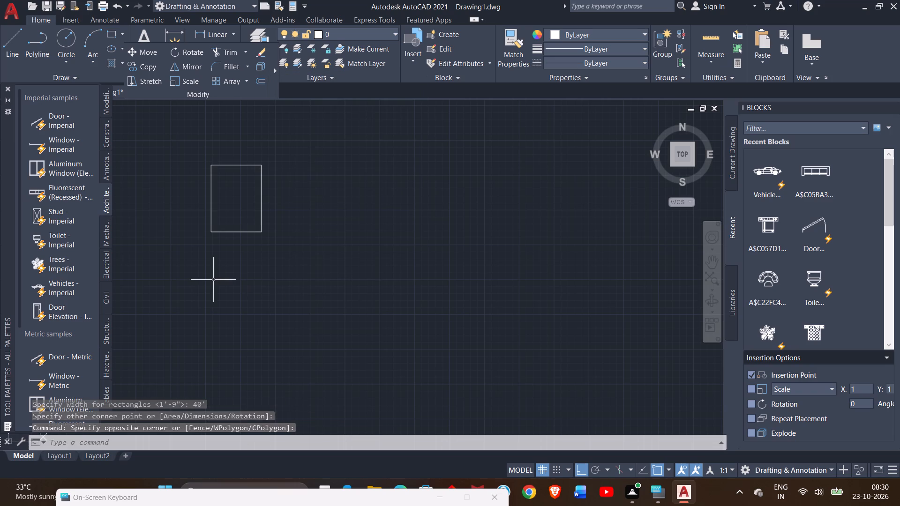
Offset the 30' by 40' rectangle inward by 9" to form the outer walls.
{"action": "left_click_drag", "start_coordinate": [213, 280], "coordinate": [243, 231]}
{"action": "left_click", "coordinate": [243, 231]}
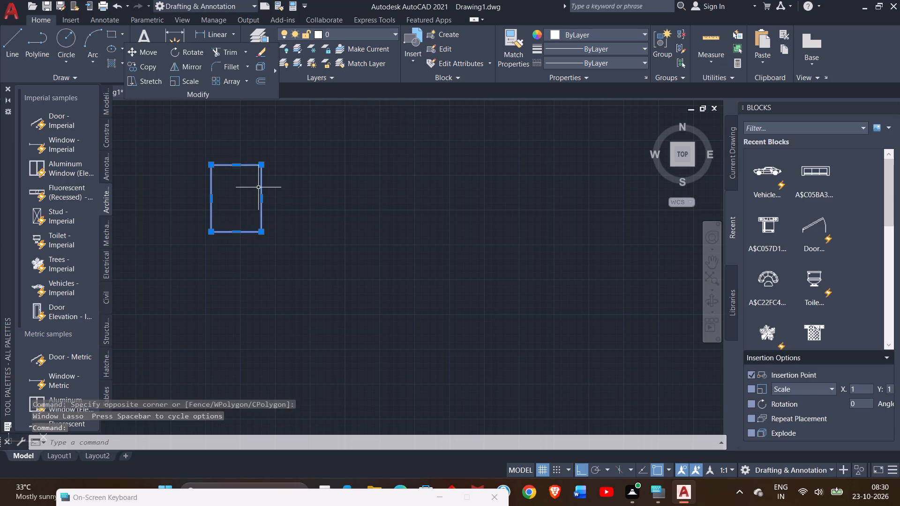
{"action": "type", "text": "OFF"}
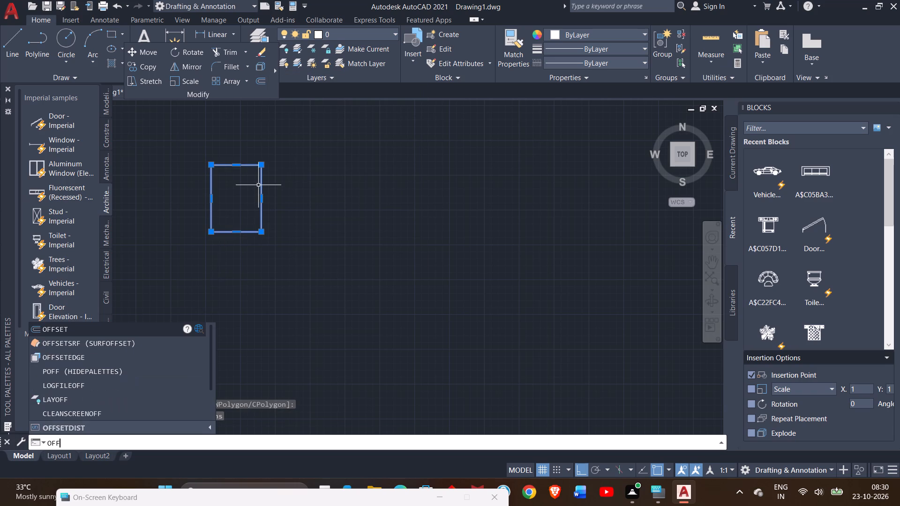
{"action": "key", "text": "Return"}
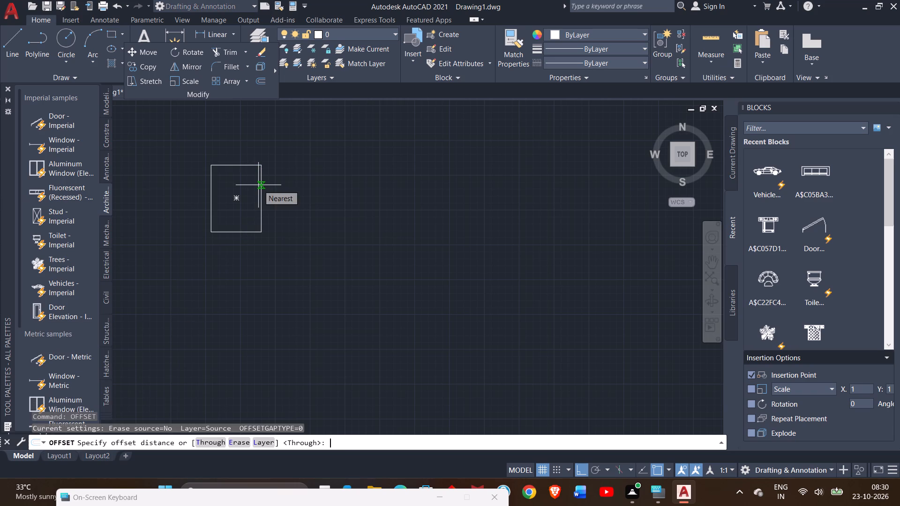
{"action": "scroll", "coordinate": [258, 185], "scroll_direction": "up", "scroll_amount": 2, "text": "ctrl"}
{"action": "key", "text": "9"}
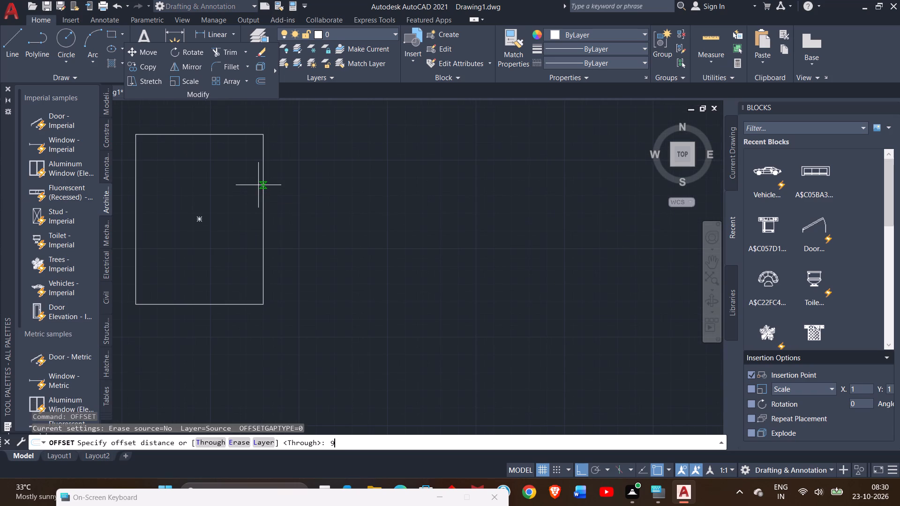
{"action": "key", "text": "shift+quotedbl"}
{"action": "key", "text": "Return"}
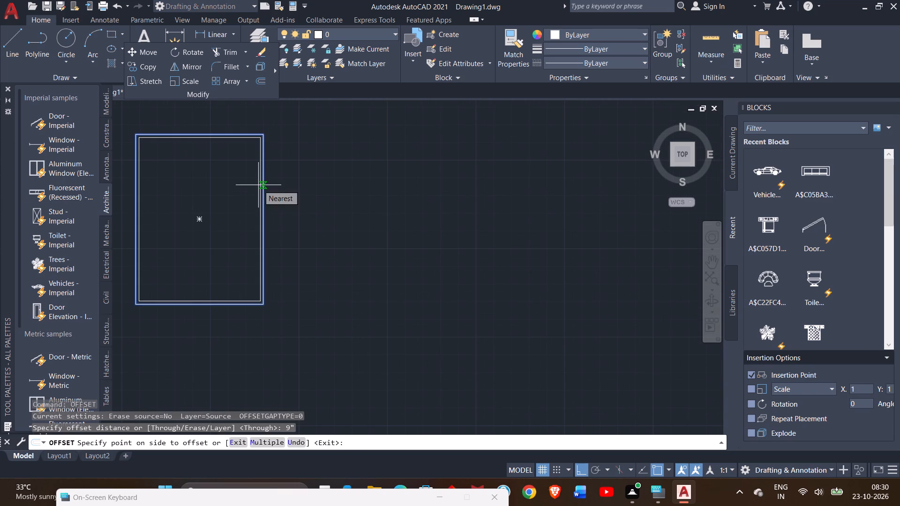
{"action": "left_click", "coordinate": [250, 193]}
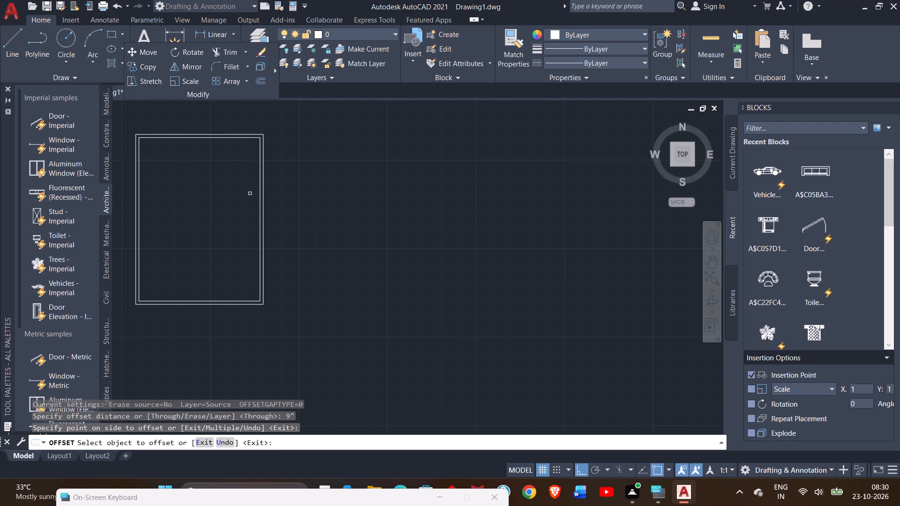
{"action": "right_click", "coordinate": [250, 193]}
{"action": "left_click", "coordinate": [265, 198]}
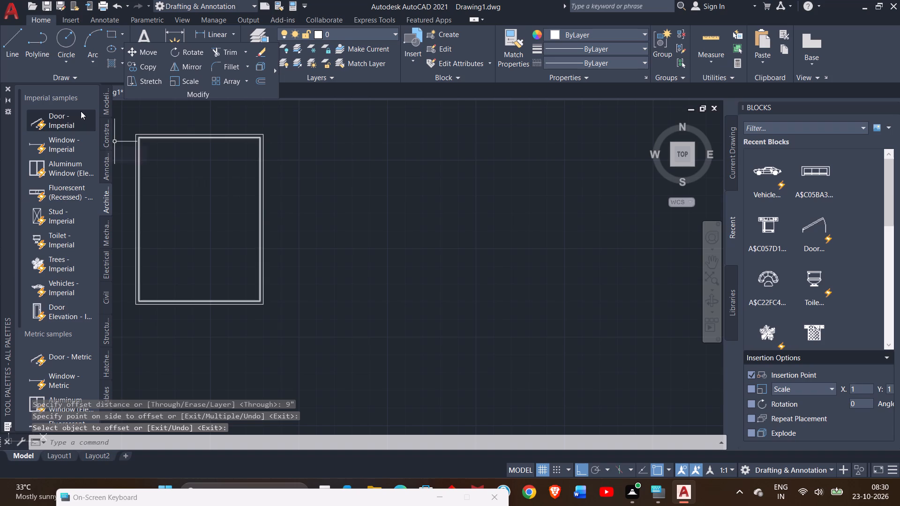
Draw a line from the inner rectangle's upper-left corner 4' down, and straight across to the opposite inner wall.
{"action": "left_click", "coordinate": [12, 50]}
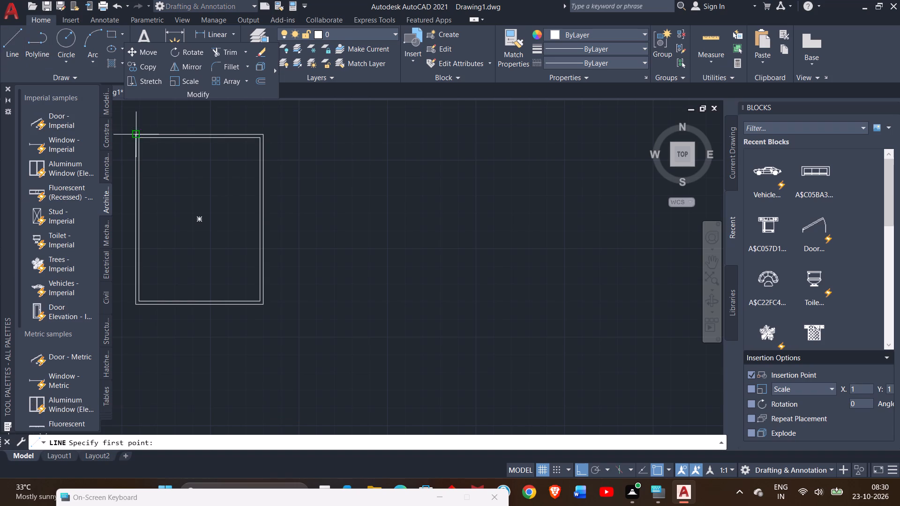
{"action": "left_click_drag", "start_coordinate": [136, 139], "coordinate": [140, 156]}
{"action": "scroll", "coordinate": [140, 156], "scroll_direction": "up", "scroll_amount": 1, "text": "ctrl"}
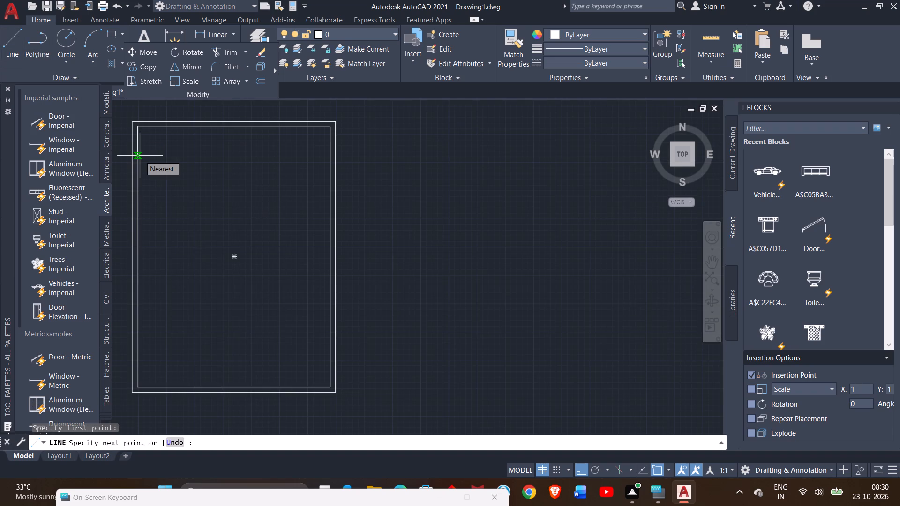
{"action": "type", "text": "4'"}
{"action": "key", "text": "Return"}
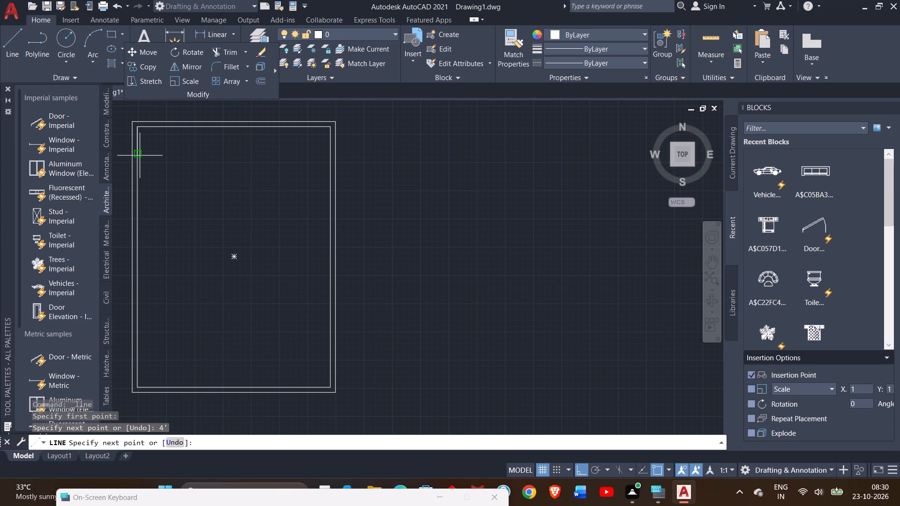
{"action": "left_click", "coordinate": [329, 151]}
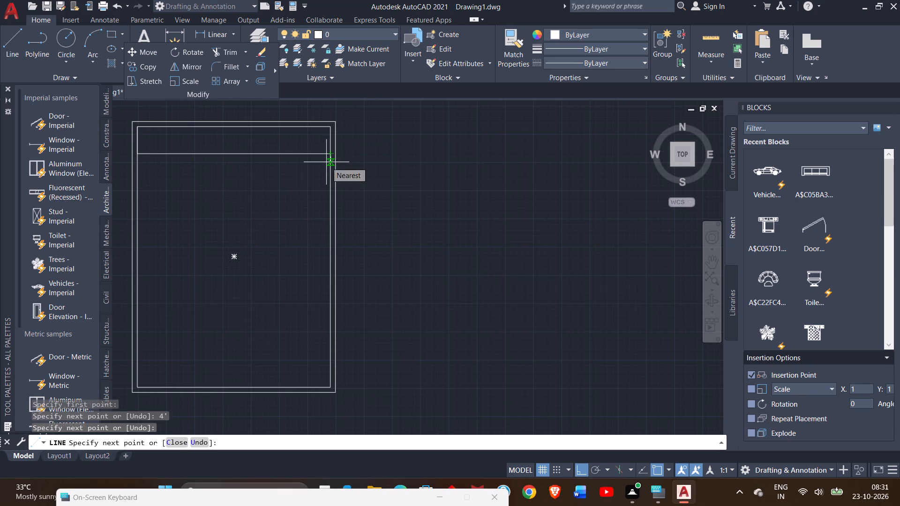
Continue the line 9" down and back across to the inner left wall, forming a horizontal partition wall, and end it.
{"action": "scroll", "coordinate": [326, 162], "scroll_direction": "up", "scroll_amount": 2, "text": "ctrl"}
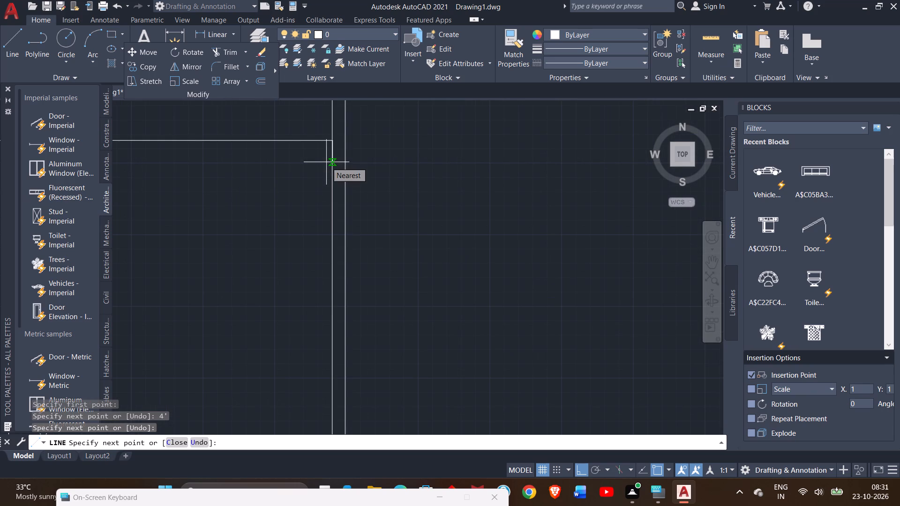
{"action": "key", "text": "9"}
{"action": "key", "text": "shift+quotedbl"}
{"action": "key", "text": "Return"}
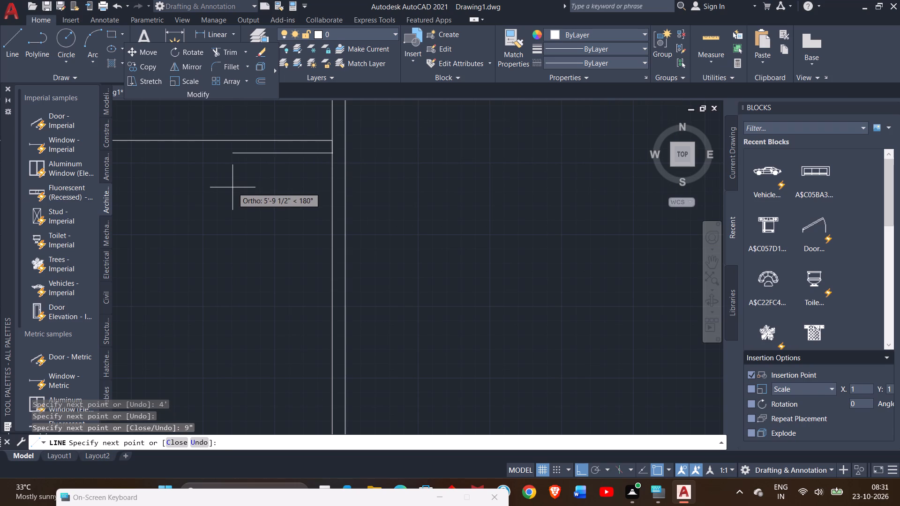
{"action": "scroll", "coordinate": [232, 187], "scroll_direction": "down", "scroll_amount": 3, "text": "ctrl"}
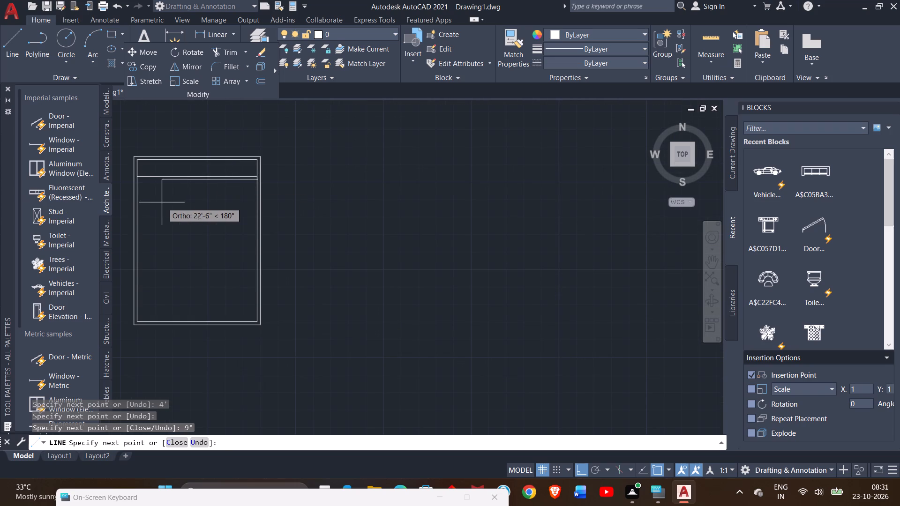
{"action": "scroll", "coordinate": [130, 195], "scroll_direction": "up", "scroll_amount": 1, "text": "ctrl"}
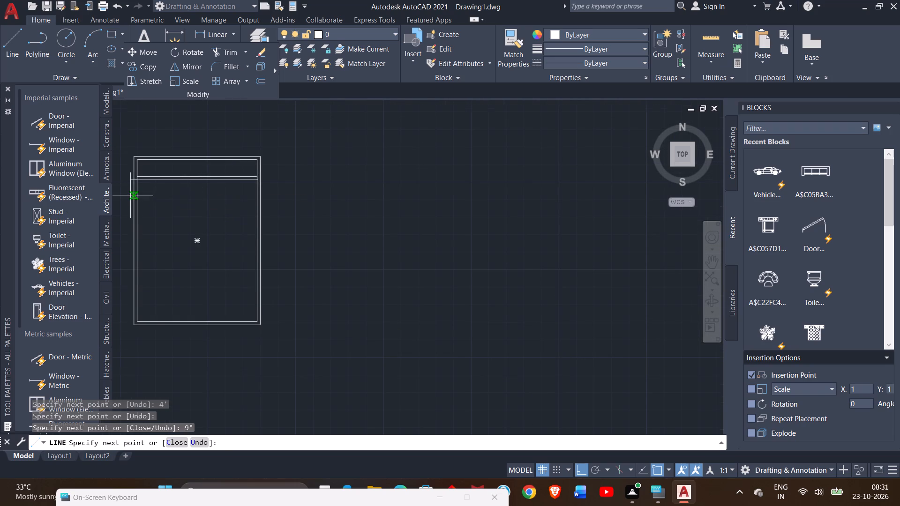
{"action": "scroll", "coordinate": [130, 195], "scroll_direction": "up", "scroll_amount": 1, "text": "ctrl"}
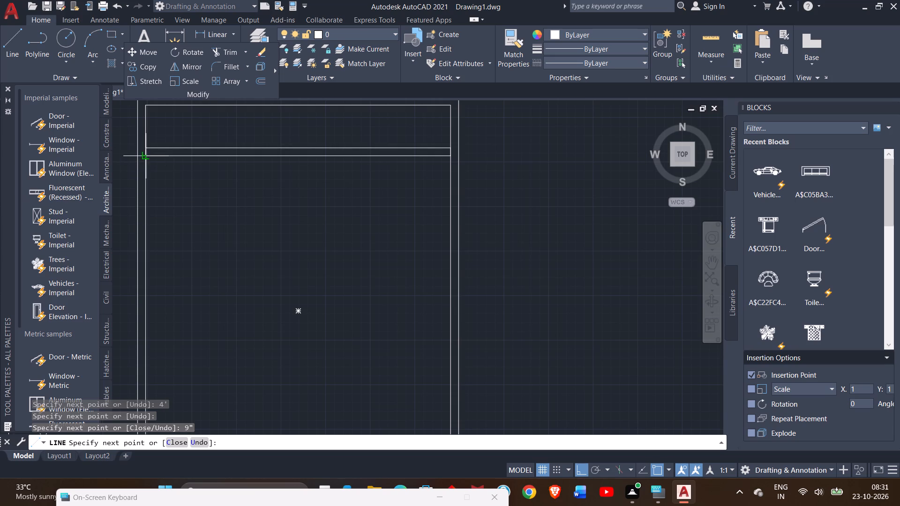
{"action": "left_click", "coordinate": [144, 156]}
{"action": "right_click", "coordinate": [148, 159]}
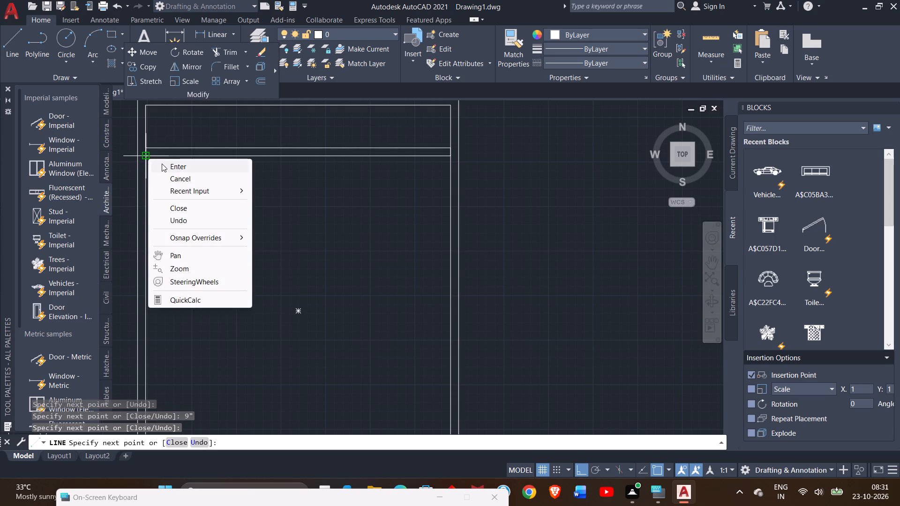
{"action": "left_click", "coordinate": [163, 164]}
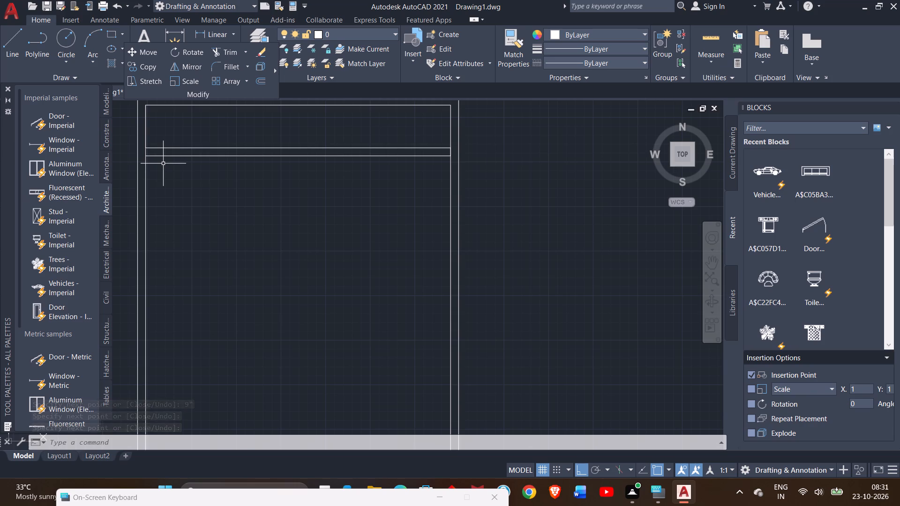
Outline a room with lines below the partition's left end: 8' down, 10' across, and up to the partition.
{"action": "left_click", "coordinate": [9, 45]}
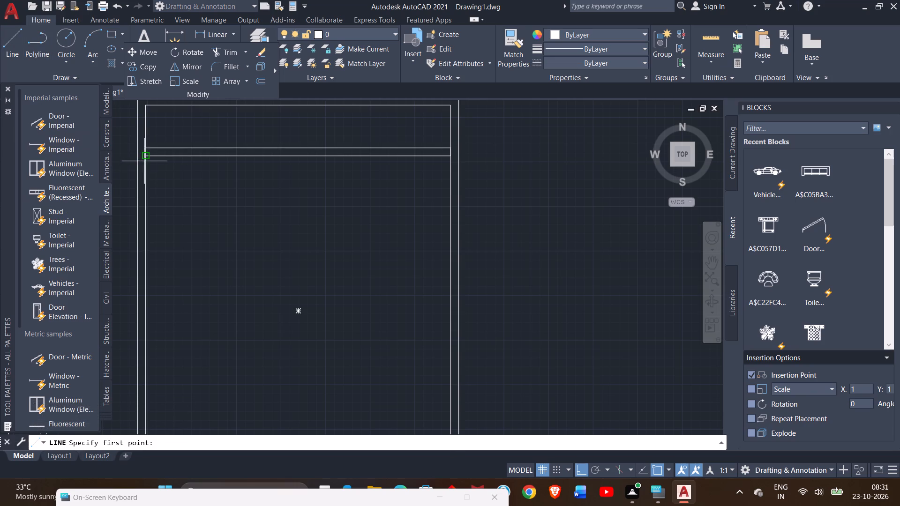
{"action": "left_click", "coordinate": [146, 159]}
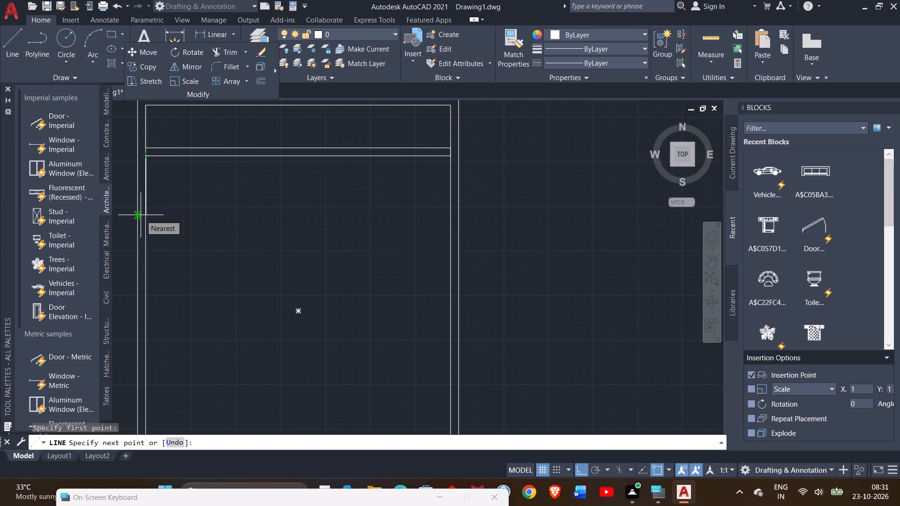
{"action": "type", "text": "8'"}
{"action": "key", "text": "Return"}
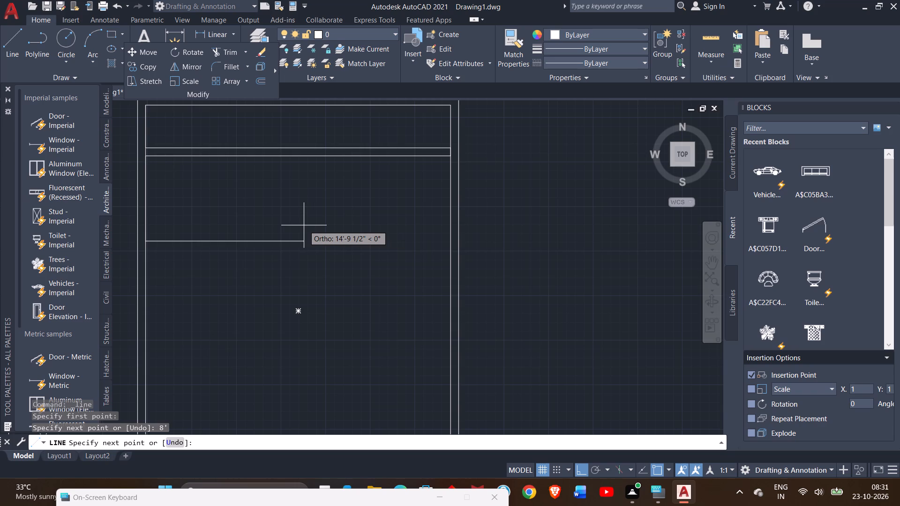
{"action": "type", "text": "10"}
{"action": "key", "text": "apostrophe"}
{"action": "key", "text": "Return"}
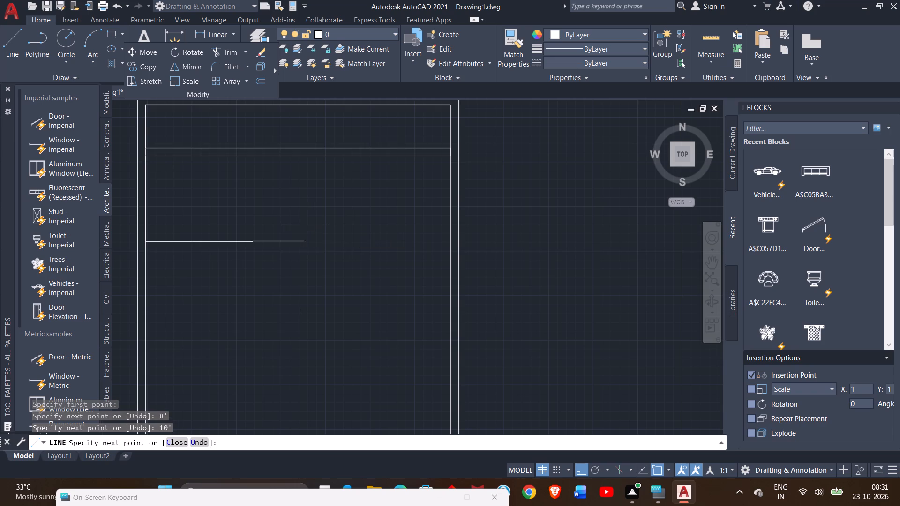
{"action": "left_click", "coordinate": [253, 156]}
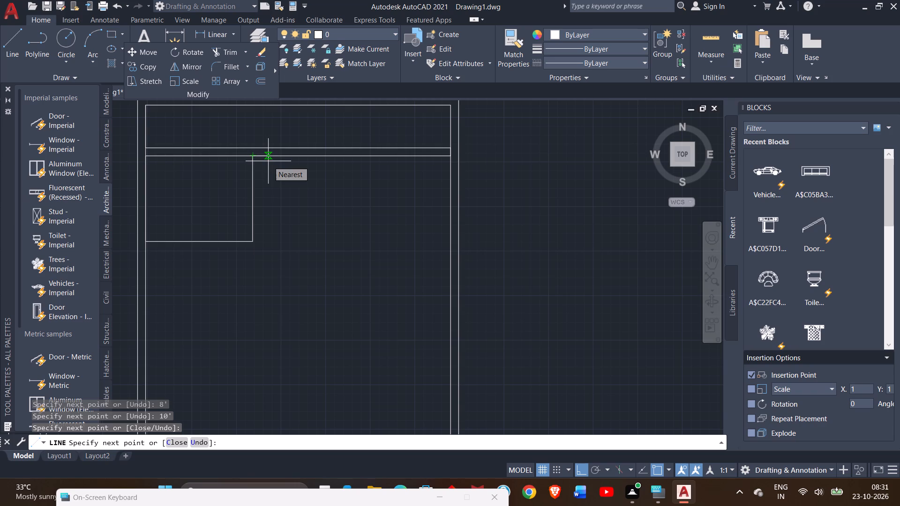
Continue the line 6" right along the partition and straight down, level with the room's lower edge.
{"action": "key", "text": "6"}
{"action": "key", "text": "shift+quotedbl"}
{"action": "key", "text": "Return"}
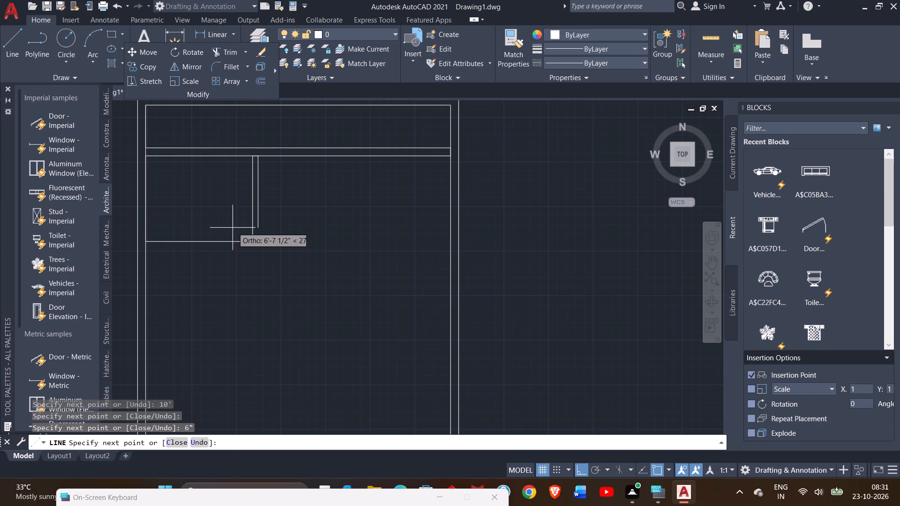
{"action": "scroll", "coordinate": [234, 229], "scroll_direction": "up", "scroll_amount": 1, "text": "ctrl"}
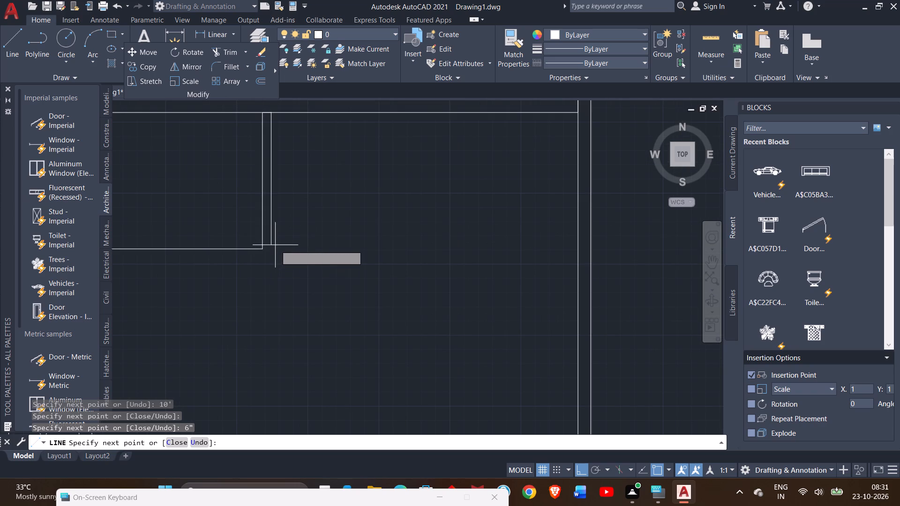
{"action": "left_click", "coordinate": [272, 249]}
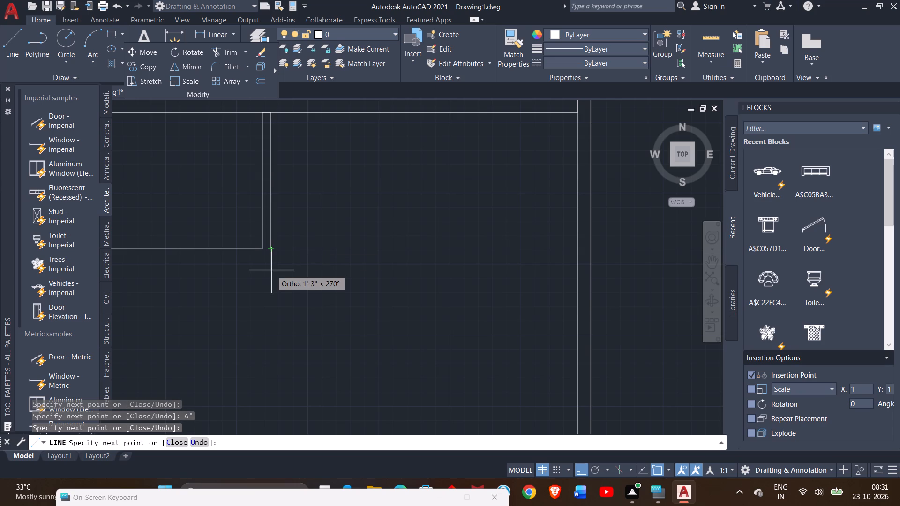
Continue the line 6" down and back across to the inner left wall, completing the room's 6" walls, and end it.
{"action": "scroll", "coordinate": [271, 270], "scroll_direction": "down", "scroll_amount": 1, "text": "ctrl"}
{"action": "key", "text": "6"}
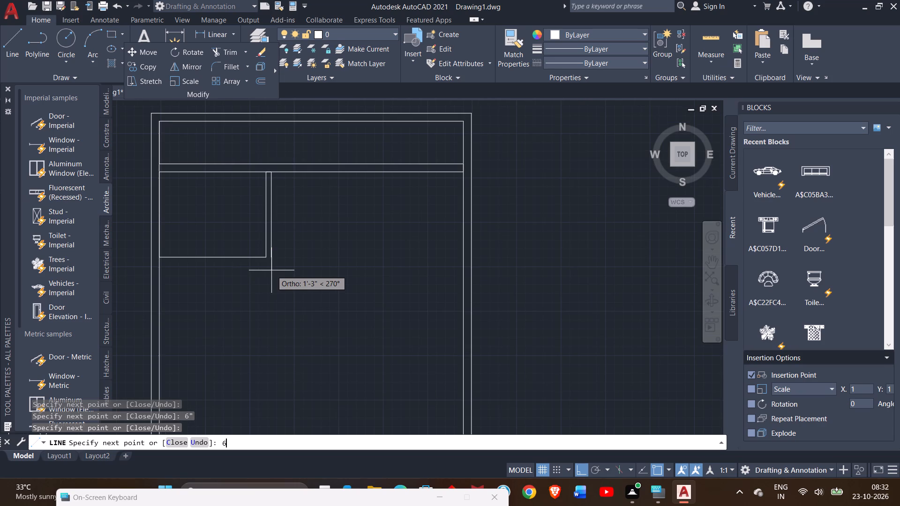
{"action": "key", "text": "shift+quotedbl"}
{"action": "key", "text": "Return"}
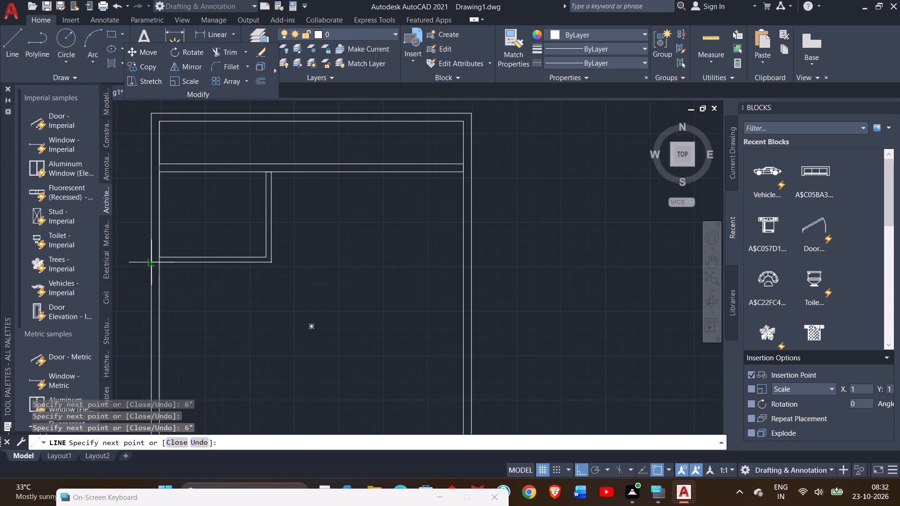
{"action": "scroll", "coordinate": [150, 266], "scroll_direction": "up", "scroll_amount": 3, "text": "ctrl"}
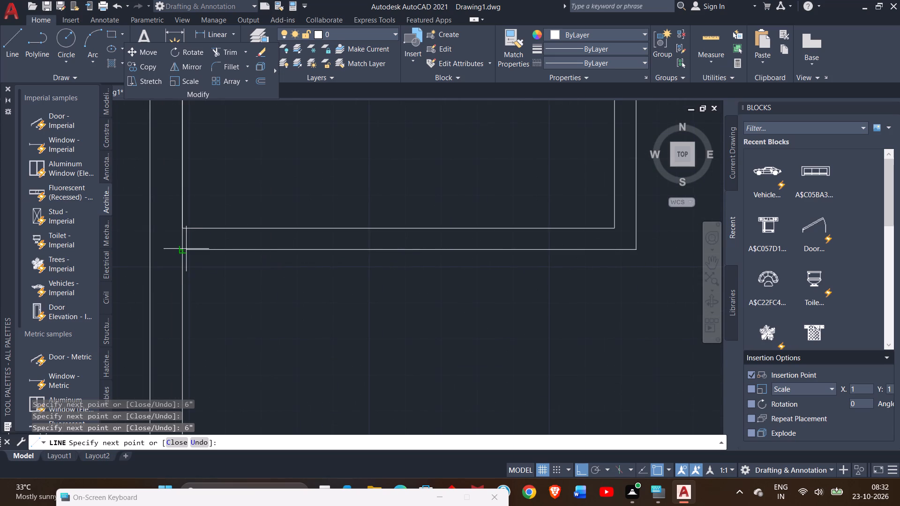
{"action": "left_click", "coordinate": [182, 247]}
{"action": "right_click", "coordinate": [183, 247]}
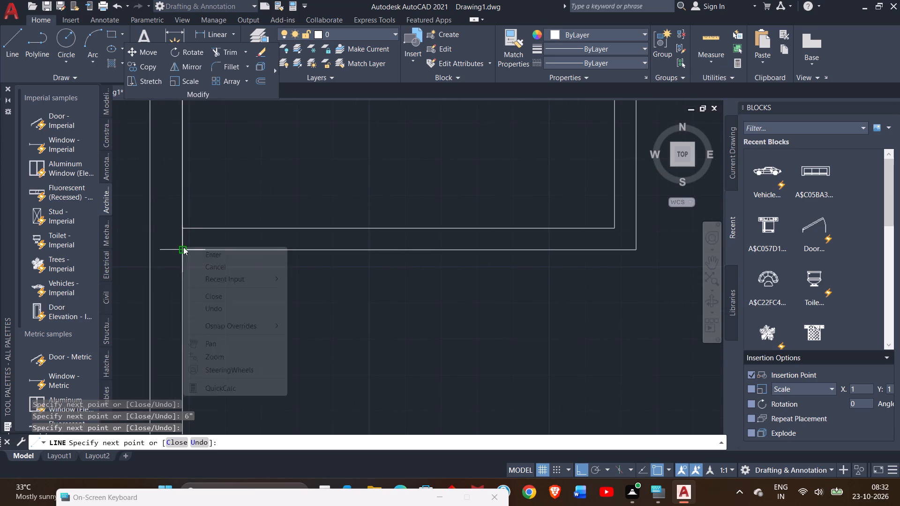
{"action": "left_click", "coordinate": [202, 254]}
{"action": "scroll", "coordinate": [228, 341], "scroll_direction": "down", "scroll_amount": 1, "text": "ctrl"}
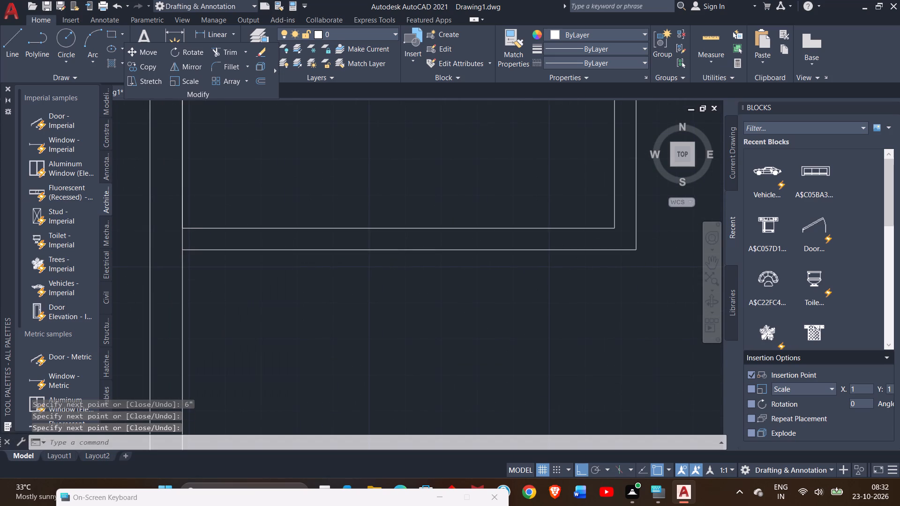
{"action": "scroll", "coordinate": [228, 341], "scroll_direction": "down", "scroll_amount": 2, "text": "ctrl"}
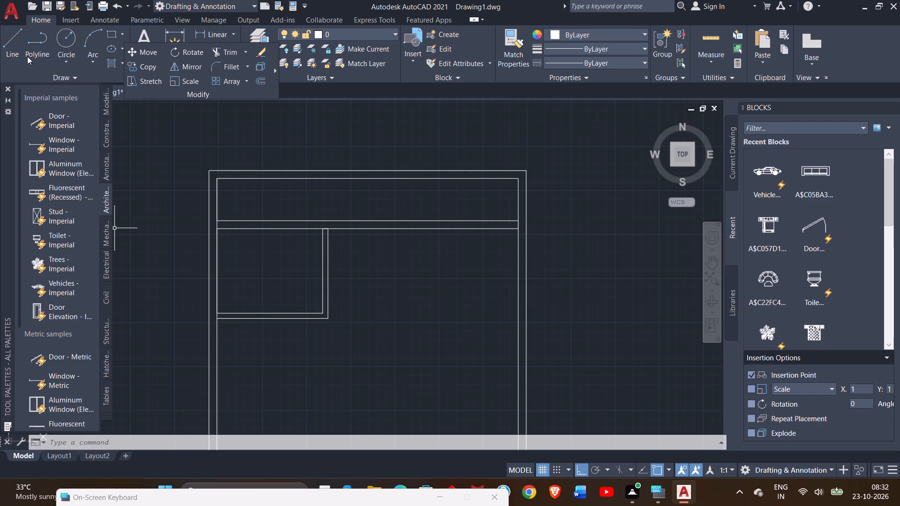
Draw a line from the room's outer top-right corner 5' right, down level with its outer lower edge, 6" right, and up to the partition.
{"action": "left_click", "coordinate": [15, 51]}
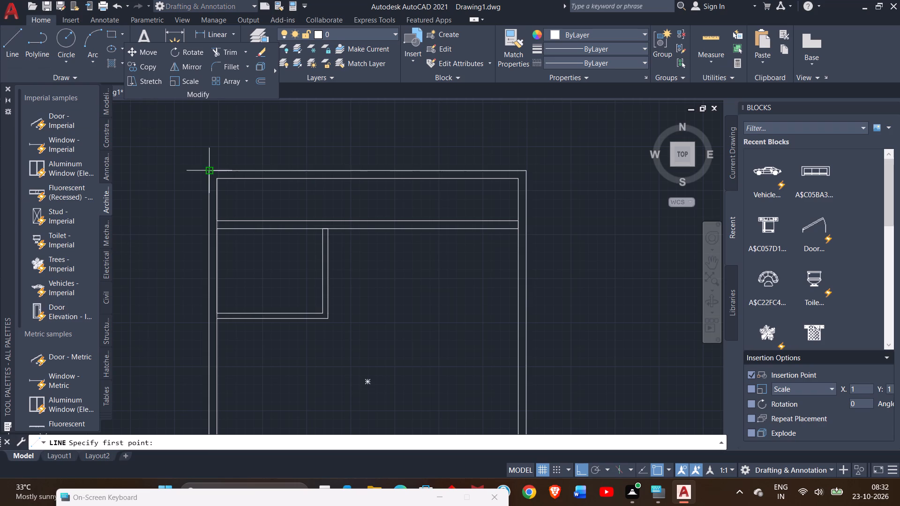
{"action": "left_click", "coordinate": [329, 229]}
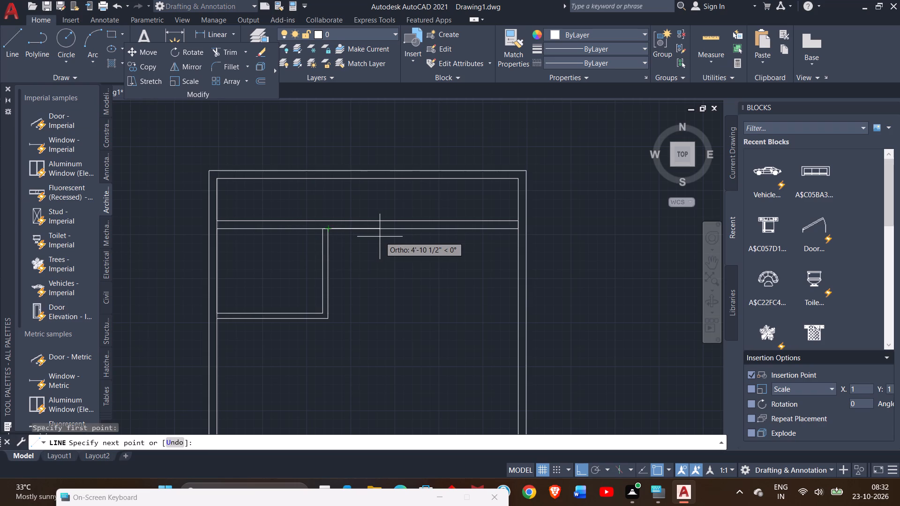
{"action": "type", "text": "5'"}
{"action": "key", "text": "Return"}
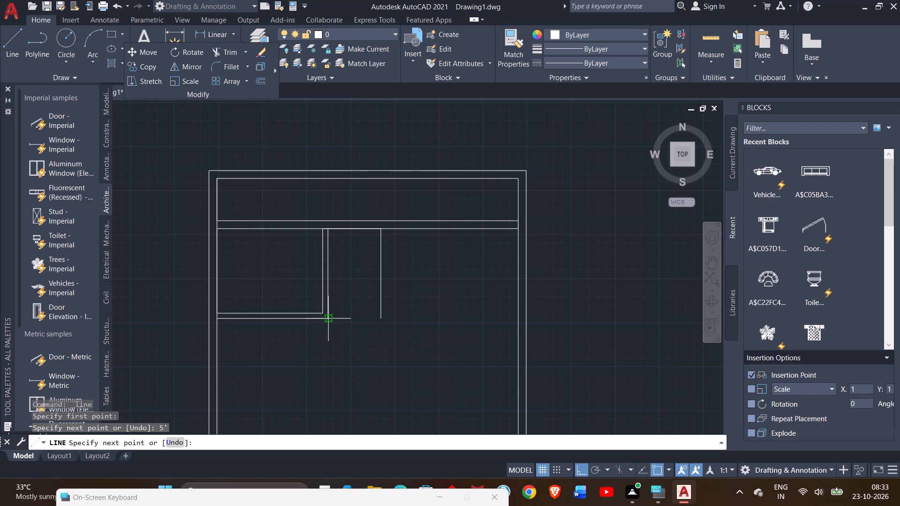
{"action": "left_click", "coordinate": [381, 319]}
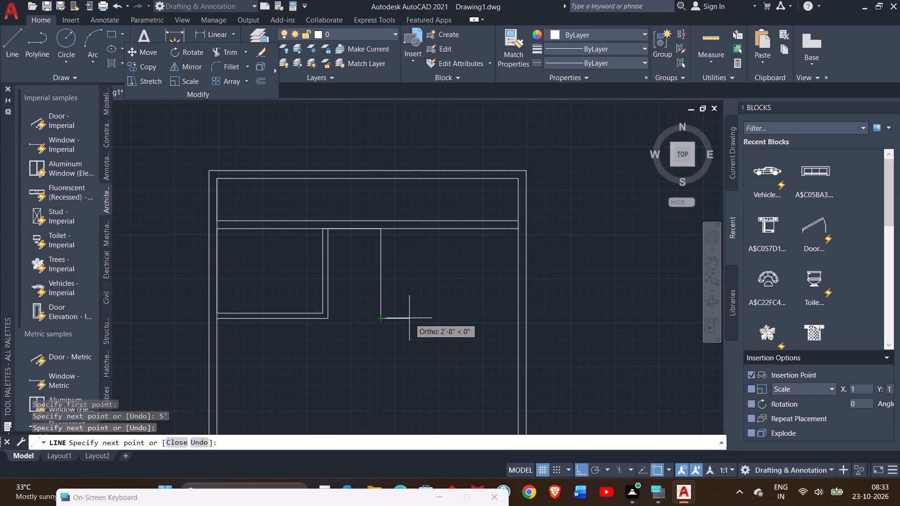
{"action": "key", "text": "6"}
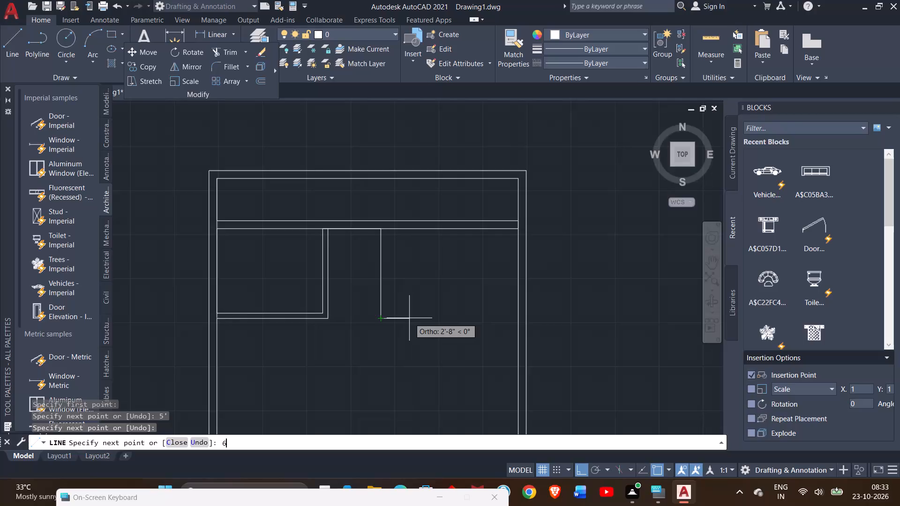
{"action": "key", "text": "shift+quotedbl"}
{"action": "key", "text": "Return"}
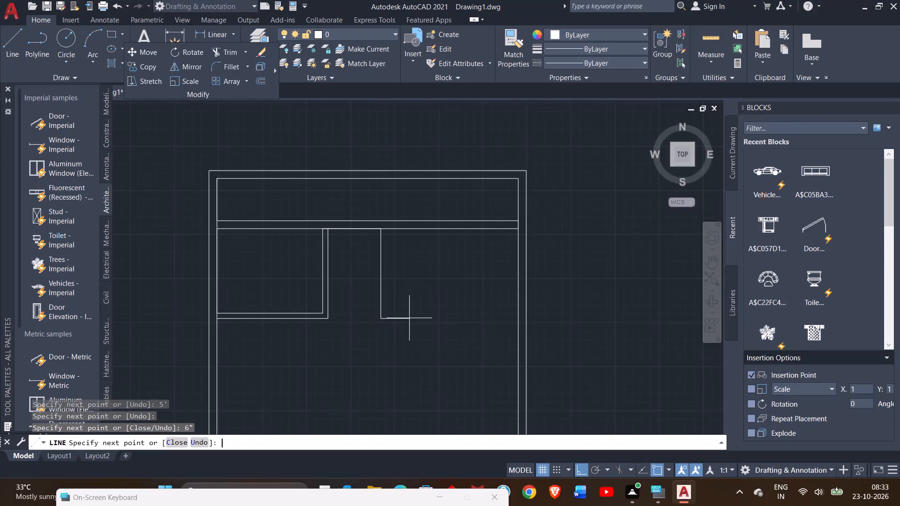
{"action": "scroll", "coordinate": [390, 230], "scroll_direction": "up", "scroll_amount": 2, "text": "ctrl"}
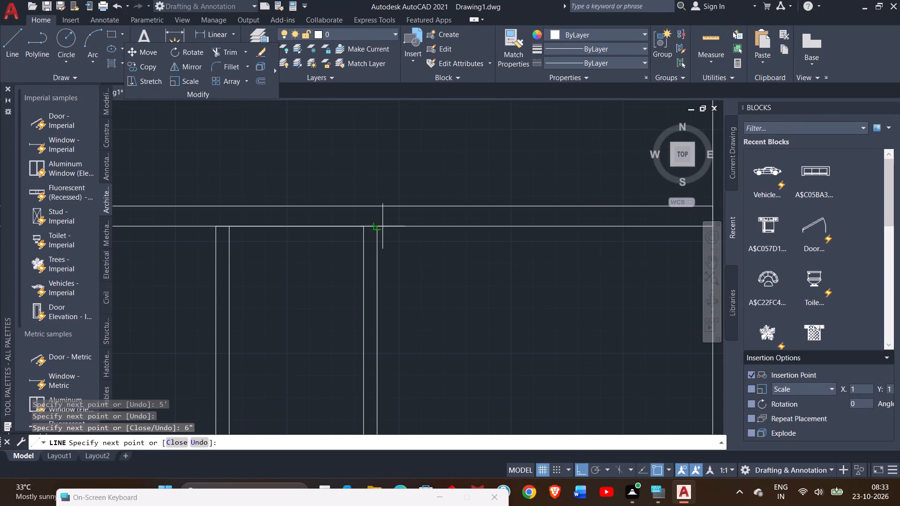
{"action": "left_click", "coordinate": [378, 224]}
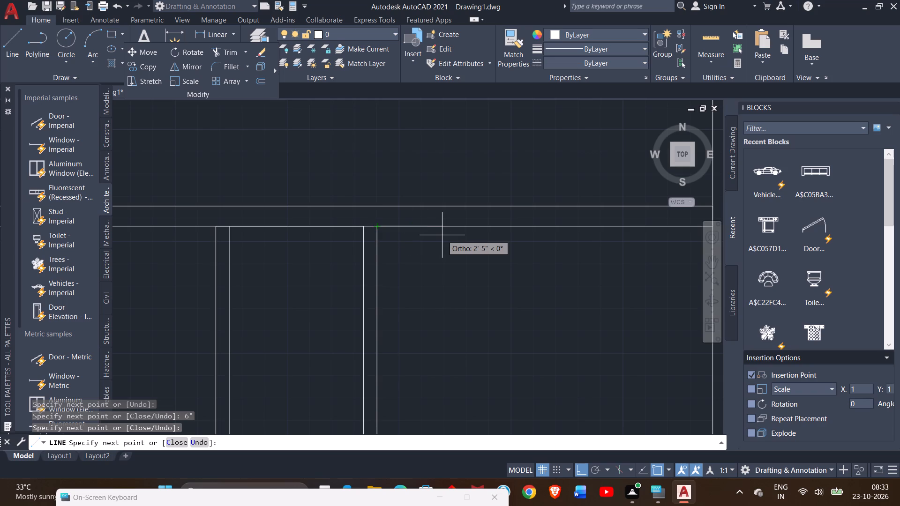
Continue the line 5' right along the partition's lower edge from the new 6" wall.
{"action": "type", "text": "5'"}
{"action": "key", "text": "Return"}
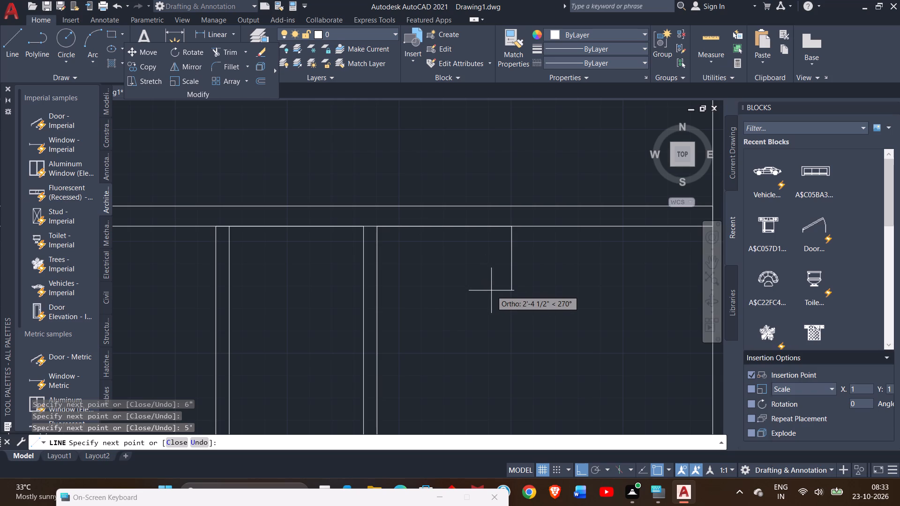
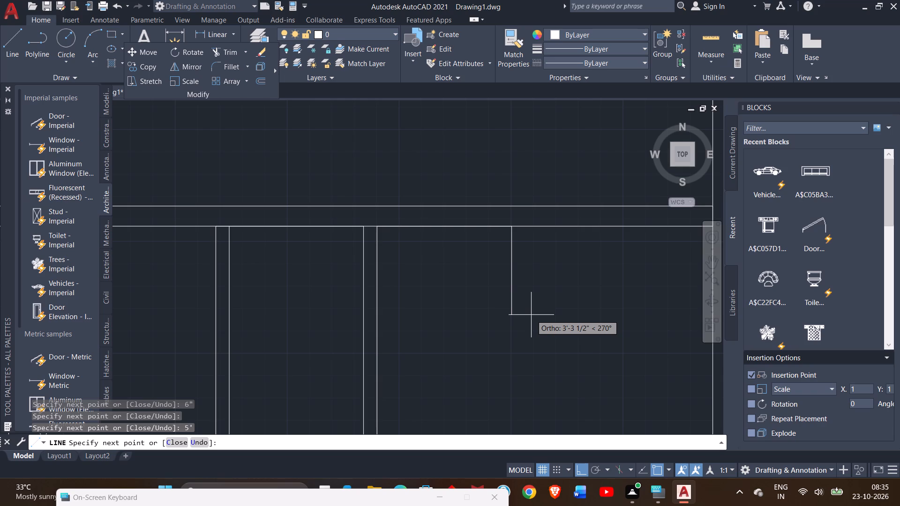
Continue the line straight down, level with the neighbouring 6" wall's lower end, and 6" right for the new wall's thickness.
{"action": "scroll", "coordinate": [531, 315], "scroll_direction": "down", "scroll_amount": 1, "text": "ctrl"}
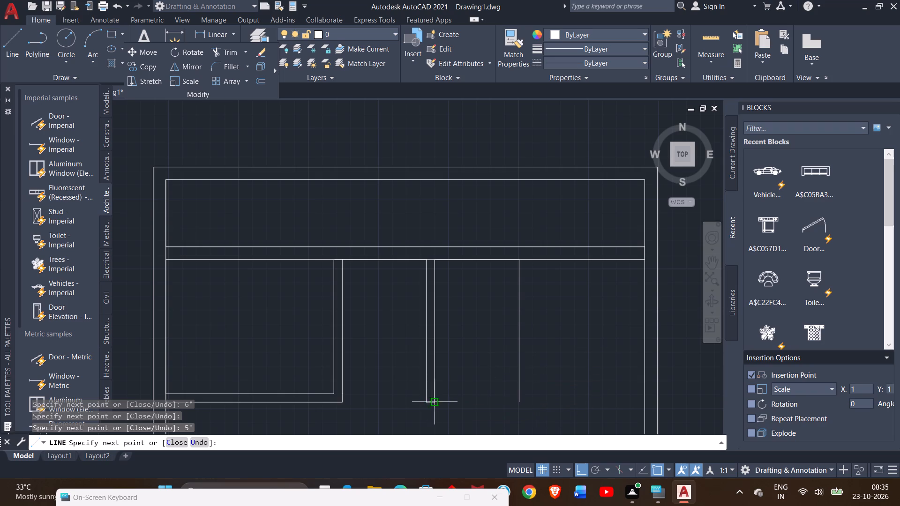
{"action": "left_click", "coordinate": [519, 403]}
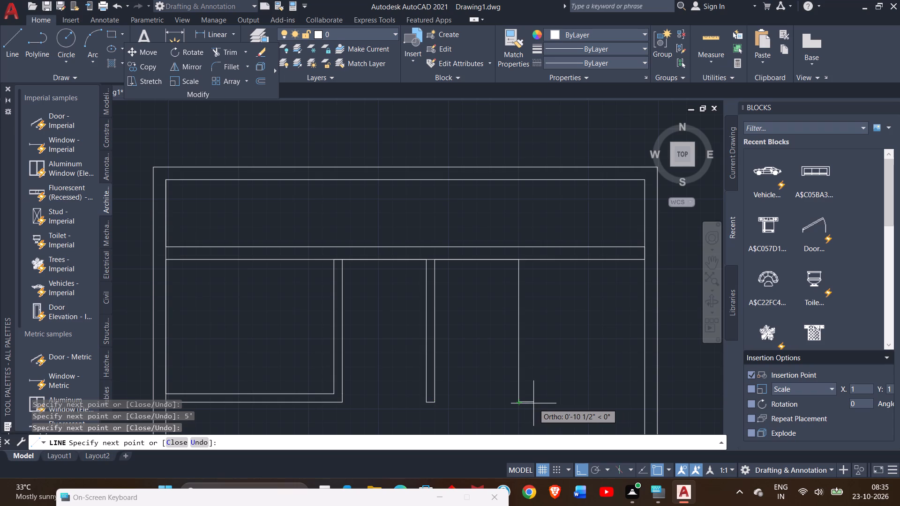
{"action": "key", "text": "6"}
{"action": "key", "text": "6"}
{"action": "key", "text": "shift+quotedbl"}
{"action": "key", "text": "BackSpace"}
{"action": "key", "text": "BackSpace"}
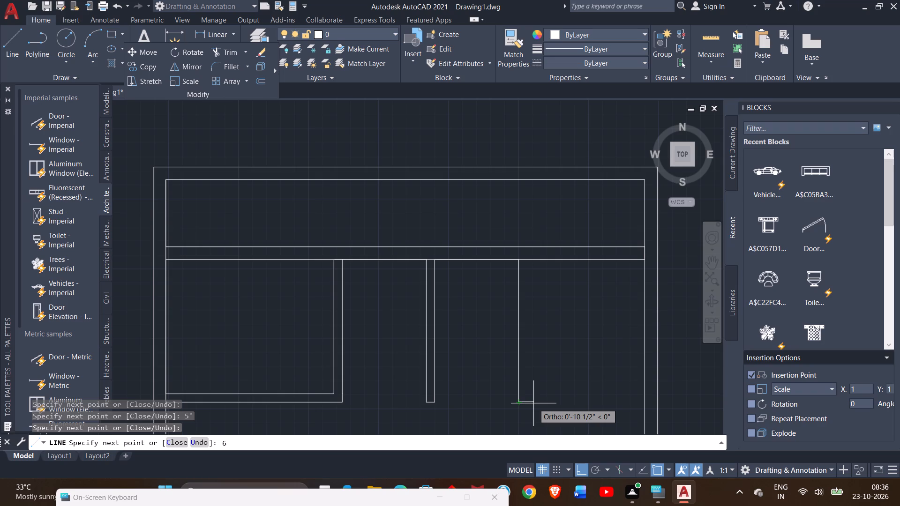
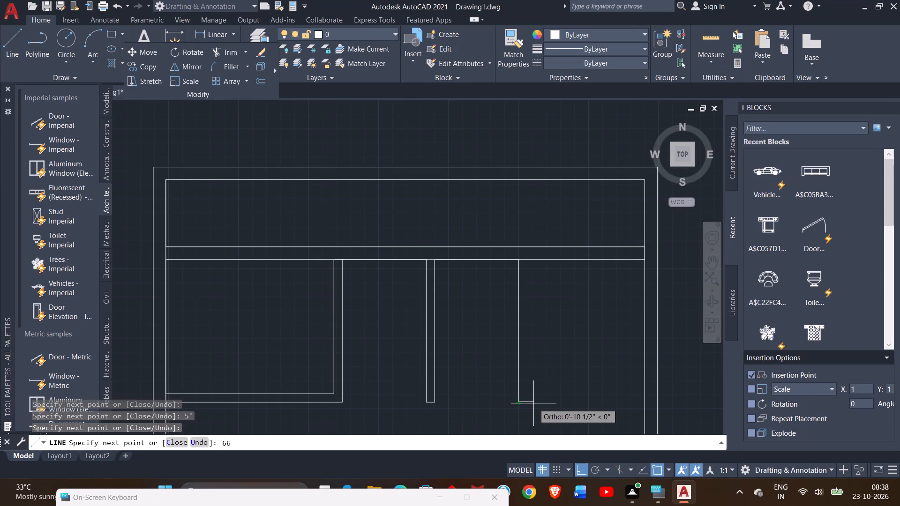
Complete the new interior wall with a 6" wide bottom end and a vertical line back up to the horizontal wall.
{"action": "key", "text": "BackSpace"}
{"action": "key", "text": "shift+quotedbl"}
{"action": "key", "text": "Return"}
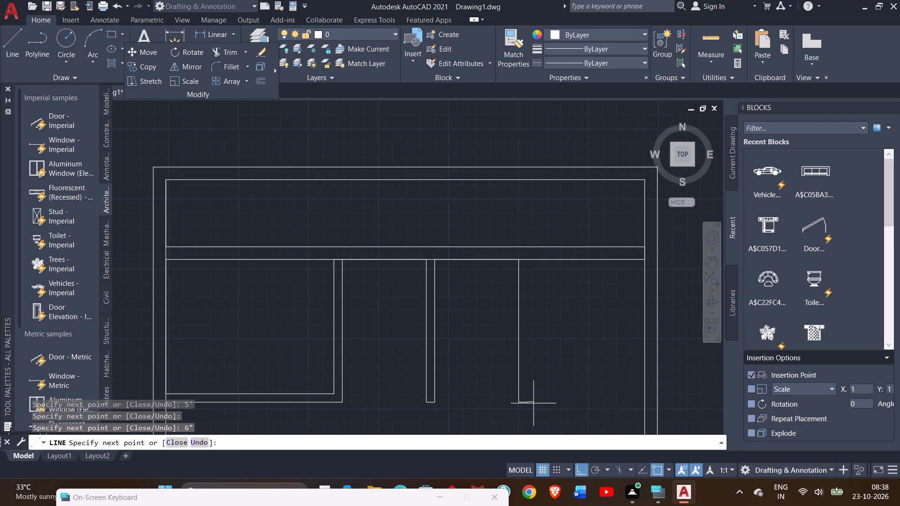
{"action": "left_click", "coordinate": [529, 260]}
{"action": "right_click", "coordinate": [529, 260]}
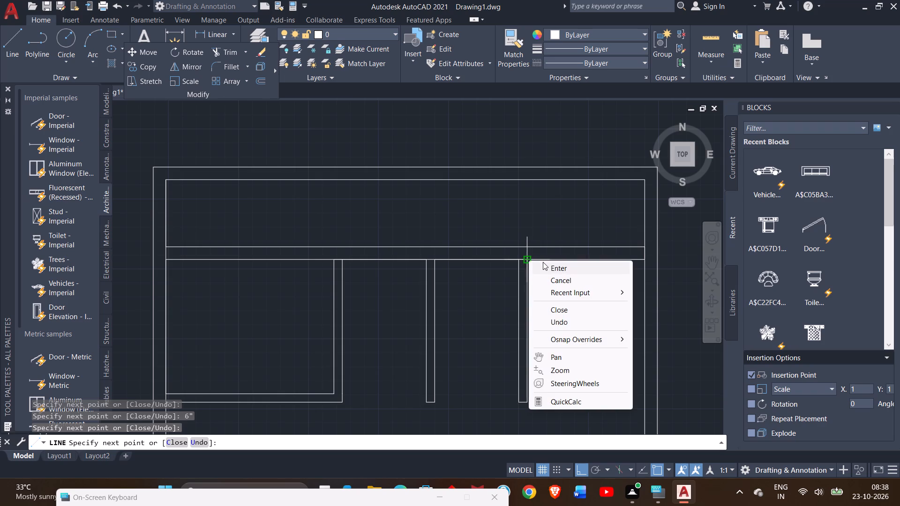
{"action": "left_click", "coordinate": [543, 262]}
{"action": "scroll", "coordinate": [532, 313], "scroll_direction": "down", "scroll_amount": 1, "text": "ctrl"}
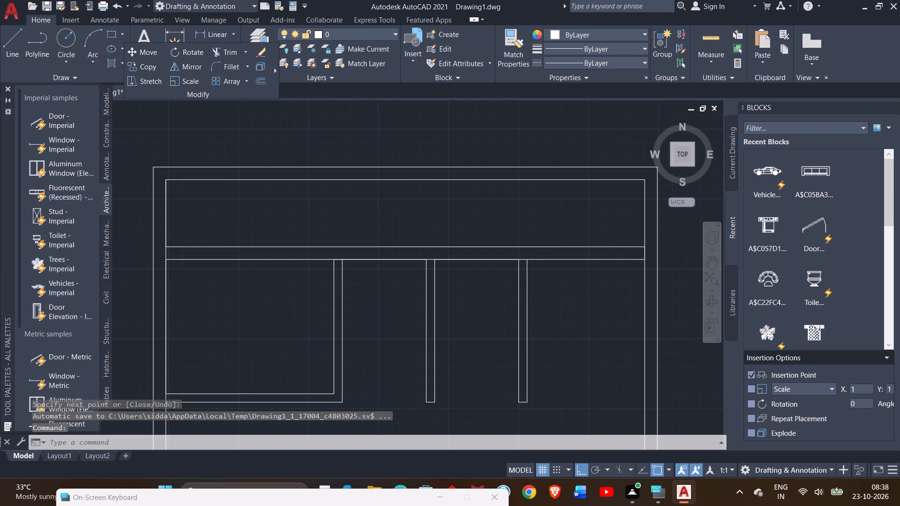
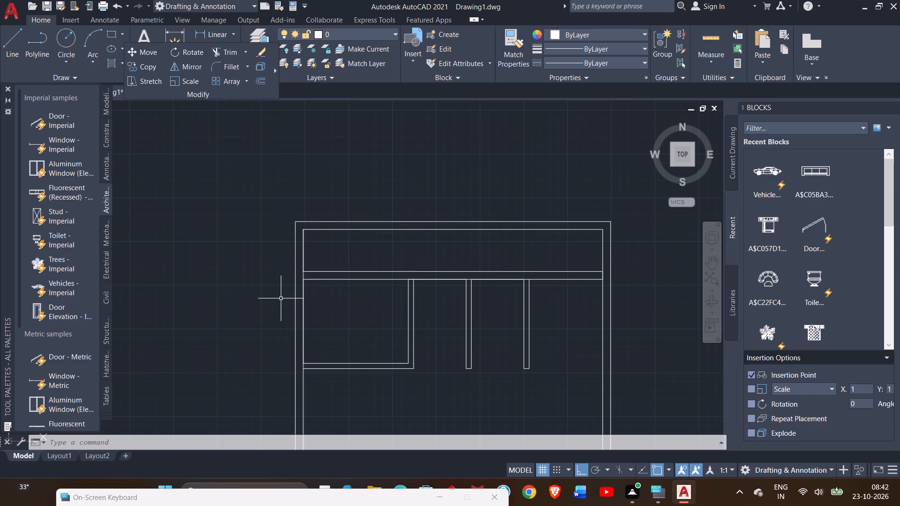
Start the Line command to continue drawing the floor plan's interior walls.
{"action": "left_click", "coordinate": [9, 48]}
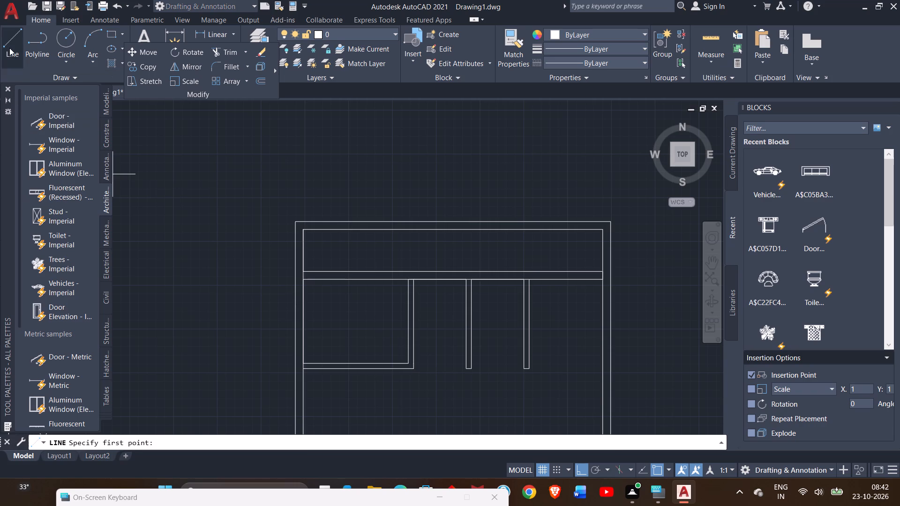
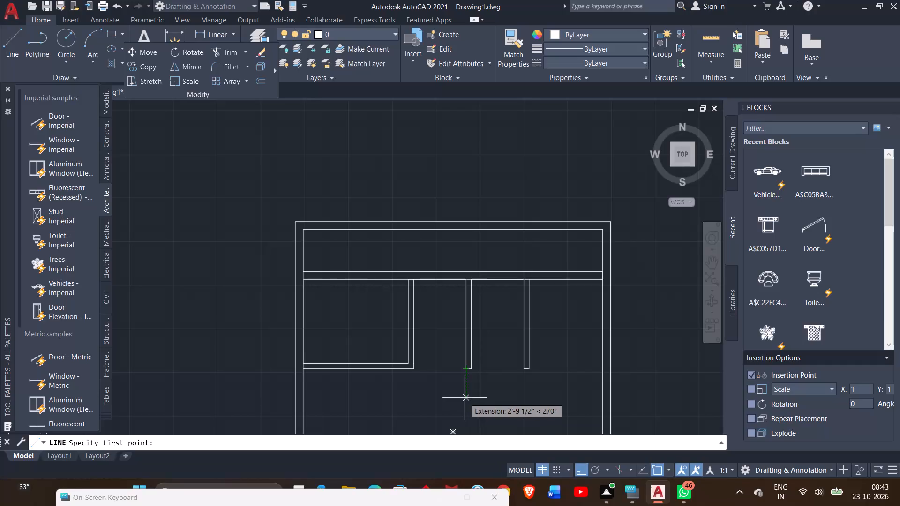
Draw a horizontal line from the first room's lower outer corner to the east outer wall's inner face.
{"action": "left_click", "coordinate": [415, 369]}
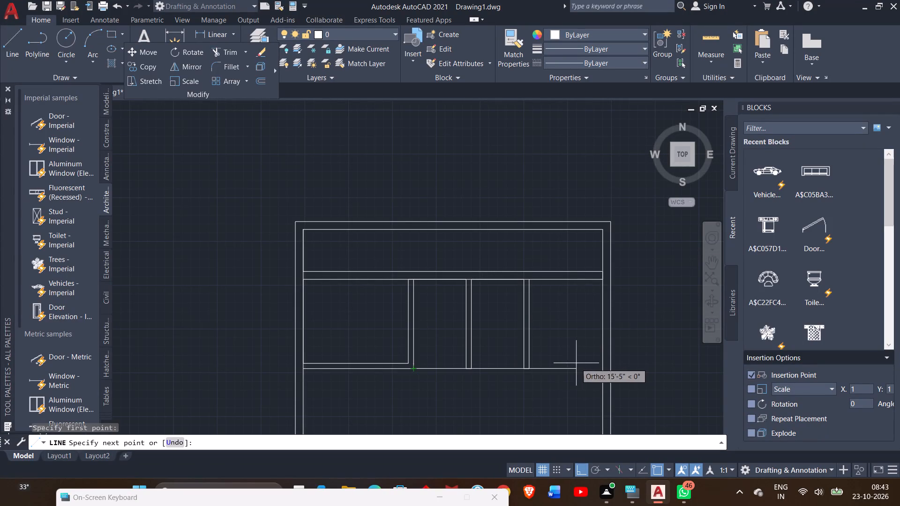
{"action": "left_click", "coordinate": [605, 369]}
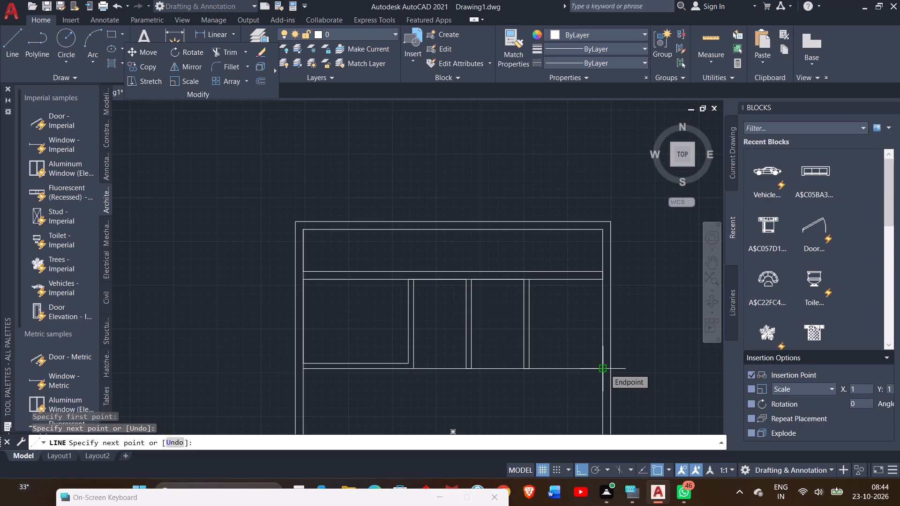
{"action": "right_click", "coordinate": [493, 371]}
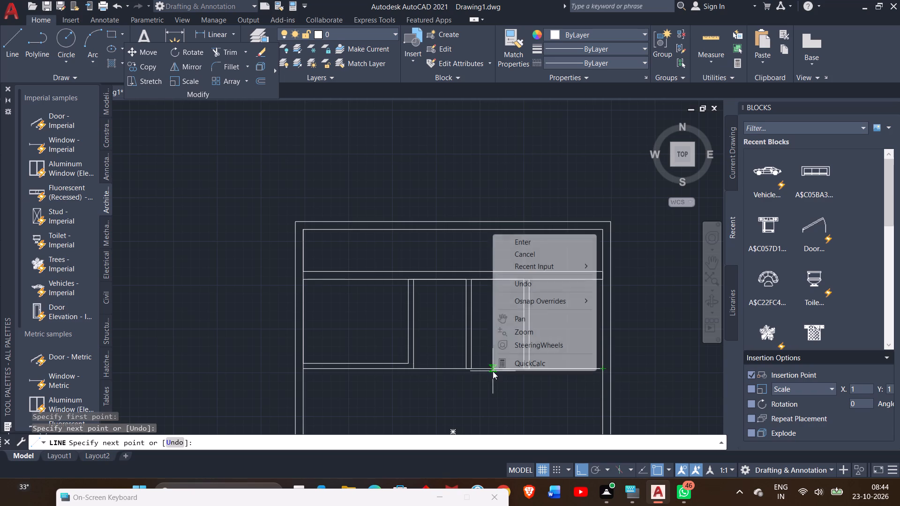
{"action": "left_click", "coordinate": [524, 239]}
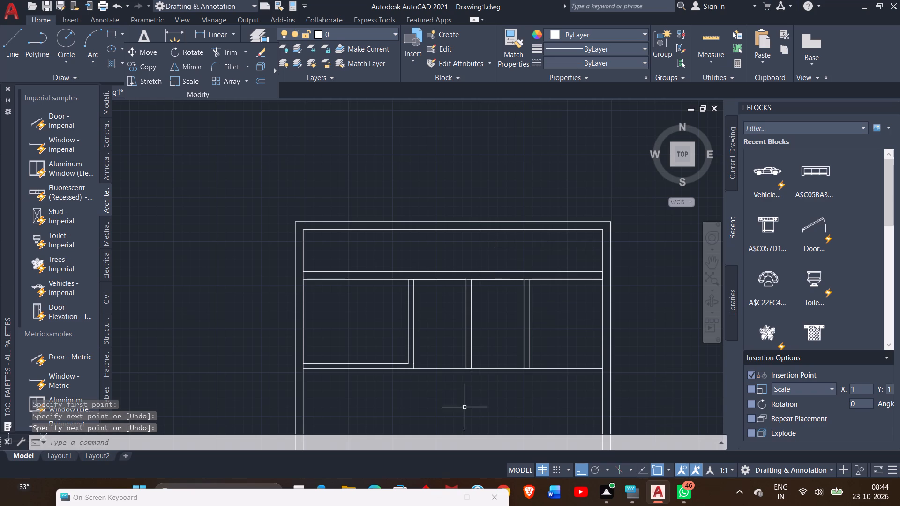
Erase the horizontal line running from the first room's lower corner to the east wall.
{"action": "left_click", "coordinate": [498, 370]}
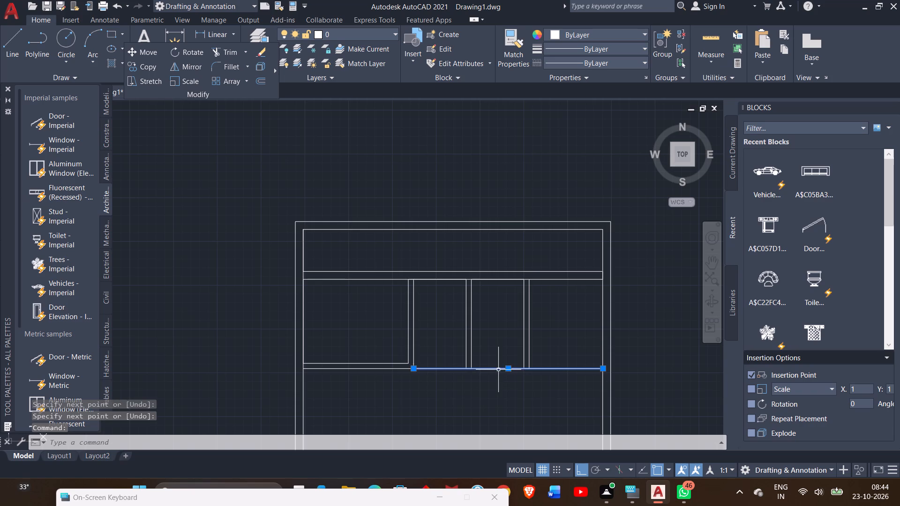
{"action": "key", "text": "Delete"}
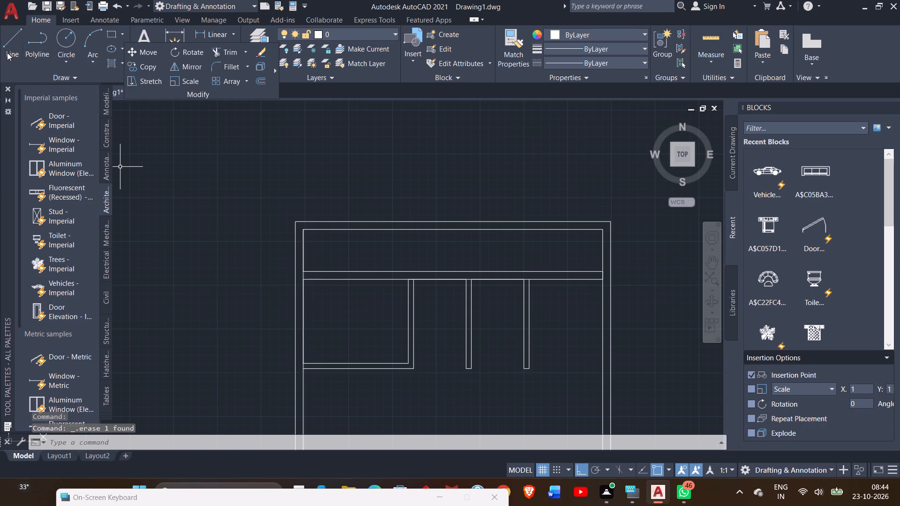
Draw a line from the first room's lower outer corner to the lower east corner of the third partition.
{"action": "left_click", "coordinate": [7, 52]}
{"action": "left_click", "coordinate": [418, 369]}
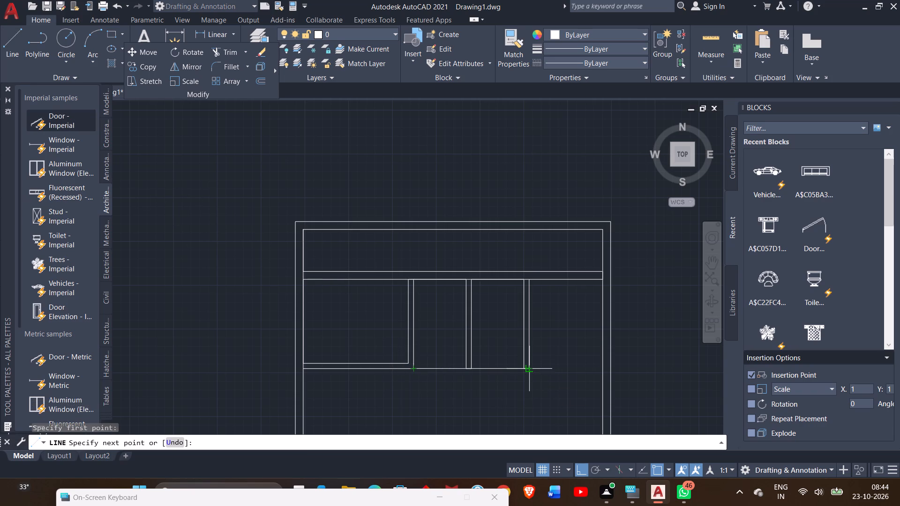
{"action": "left_click_drag", "start_coordinate": [530, 370], "coordinate": [528, 355]}
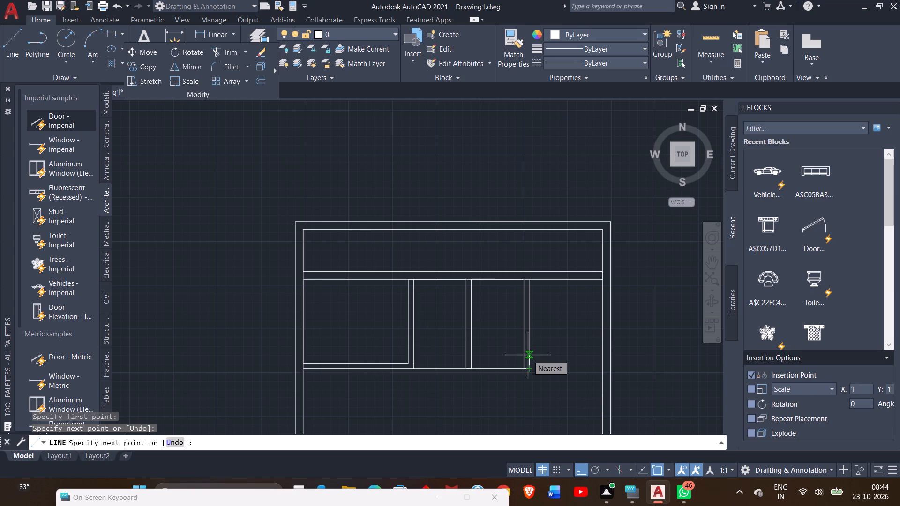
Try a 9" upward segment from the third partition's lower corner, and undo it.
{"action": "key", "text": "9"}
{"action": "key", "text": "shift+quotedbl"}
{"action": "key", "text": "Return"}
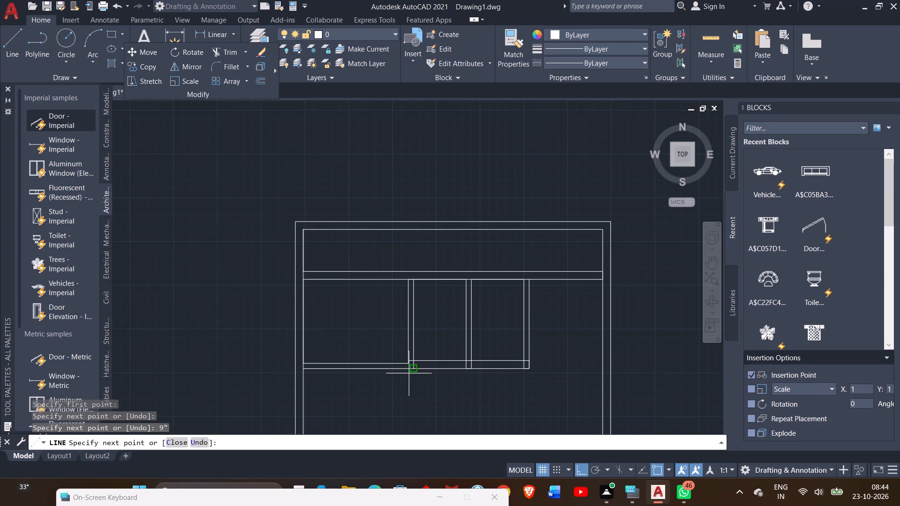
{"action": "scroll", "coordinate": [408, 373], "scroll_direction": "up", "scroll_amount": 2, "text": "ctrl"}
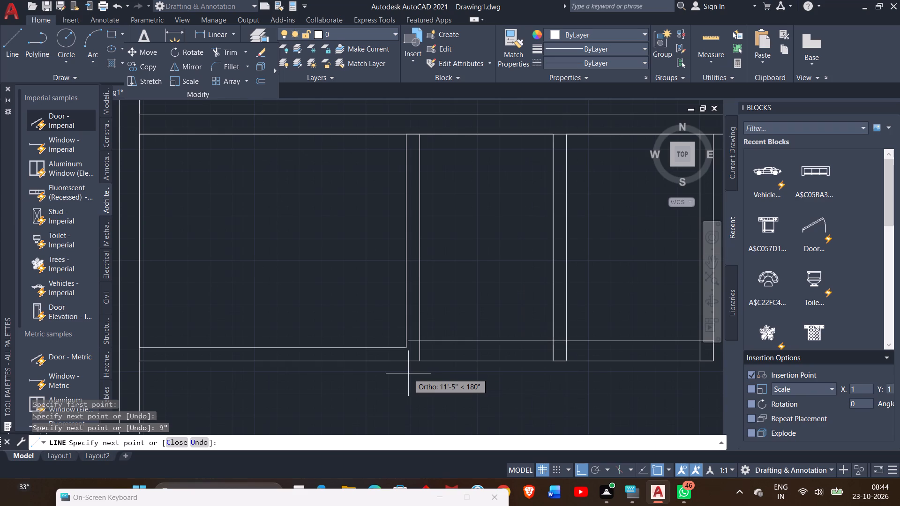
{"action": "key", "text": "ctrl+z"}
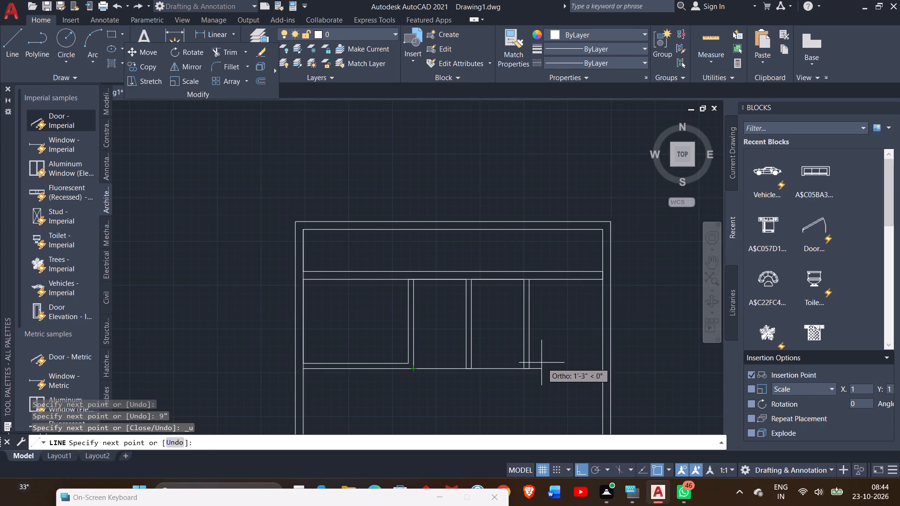
Continue the line 6" upward, and run it back west to the first room's inner lower corner to form a 6" wall.
{"action": "key", "text": "6"}
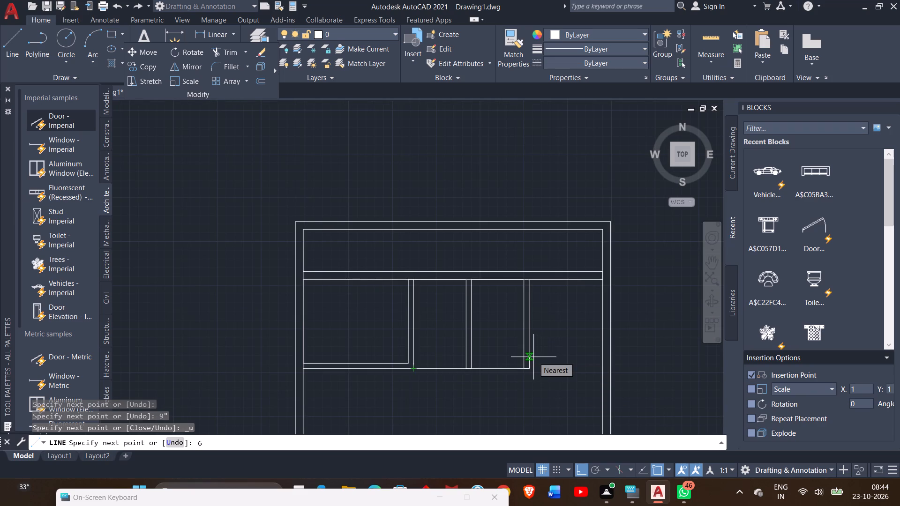
{"action": "key", "text": "shift+quotedbl"}
{"action": "key", "text": "Return"}
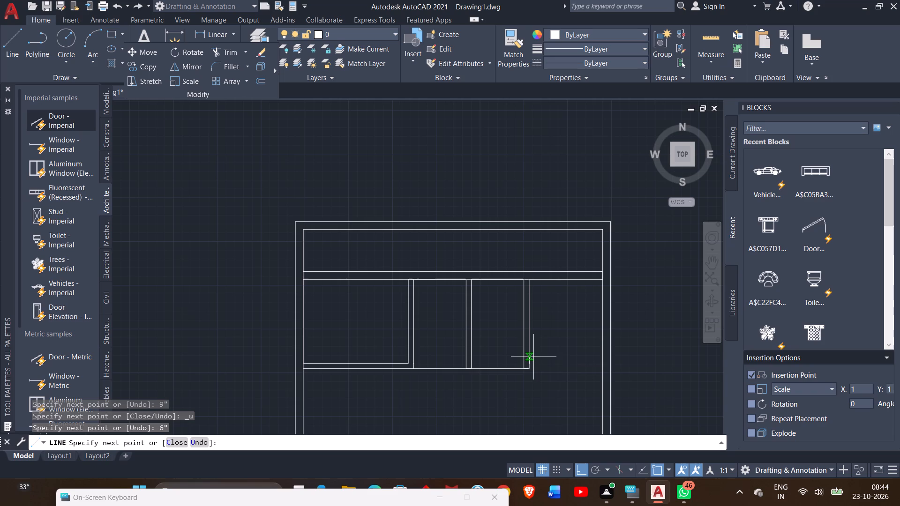
{"action": "scroll", "coordinate": [410, 377], "scroll_direction": "up", "scroll_amount": 3, "text": "ctrl"}
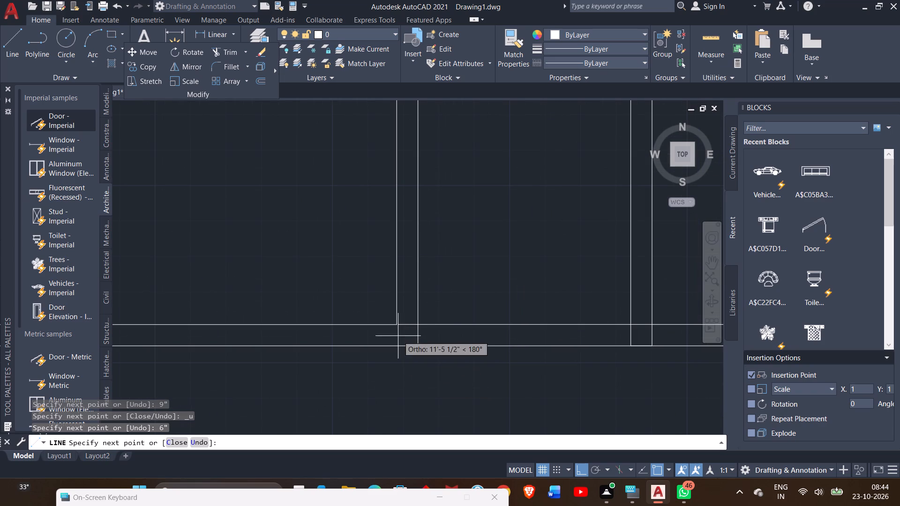
{"action": "left_click", "coordinate": [393, 328]}
{"action": "right_click", "coordinate": [395, 293]}
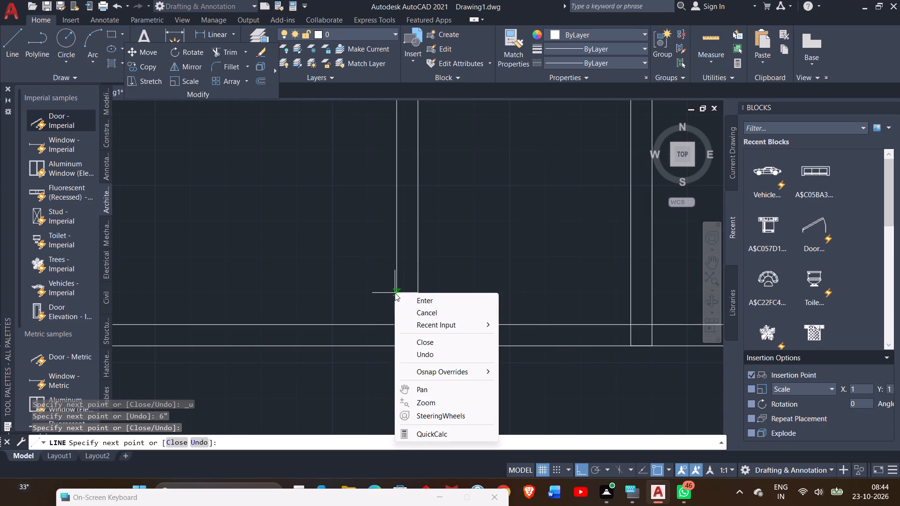
{"action": "left_click", "coordinate": [411, 300]}
Start another Line for the walls near the third partition's lower end.
{"action": "scroll", "coordinate": [411, 300], "scroll_direction": "down", "scroll_amount": 3, "text": "ctrl"}
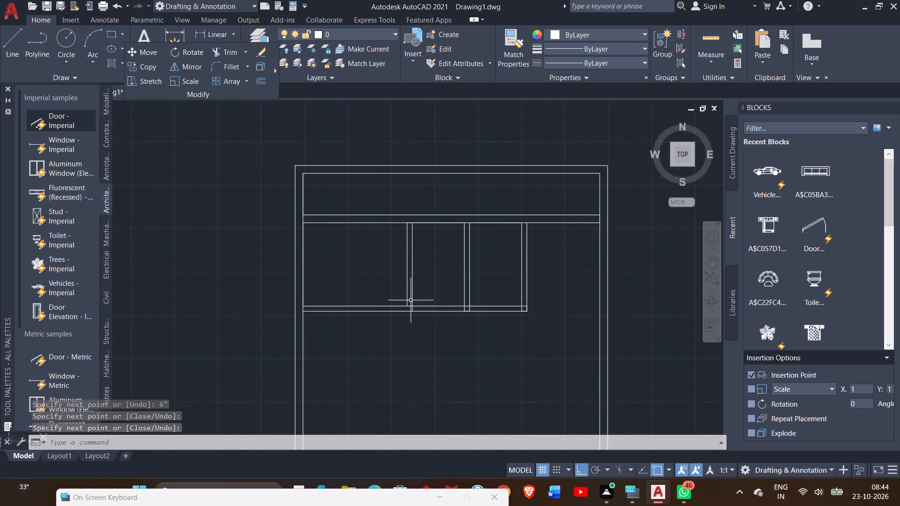
{"action": "left_click", "coordinate": [10, 54]}
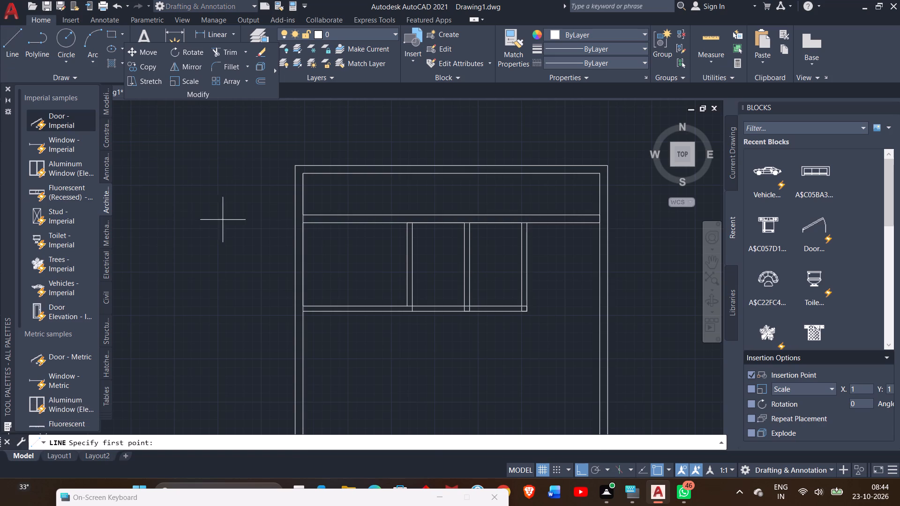
{"action": "scroll", "coordinate": [513, 342], "scroll_direction": "up", "scroll_amount": 1, "text": "ctrl"}
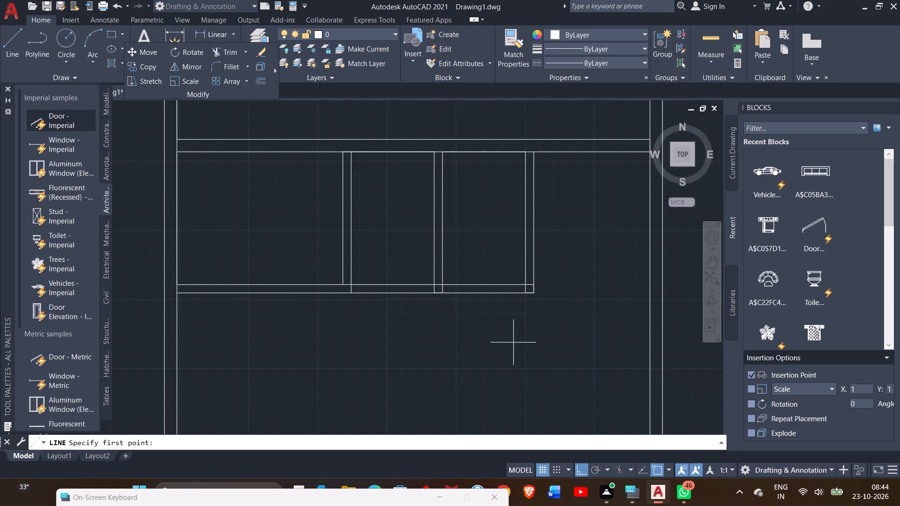
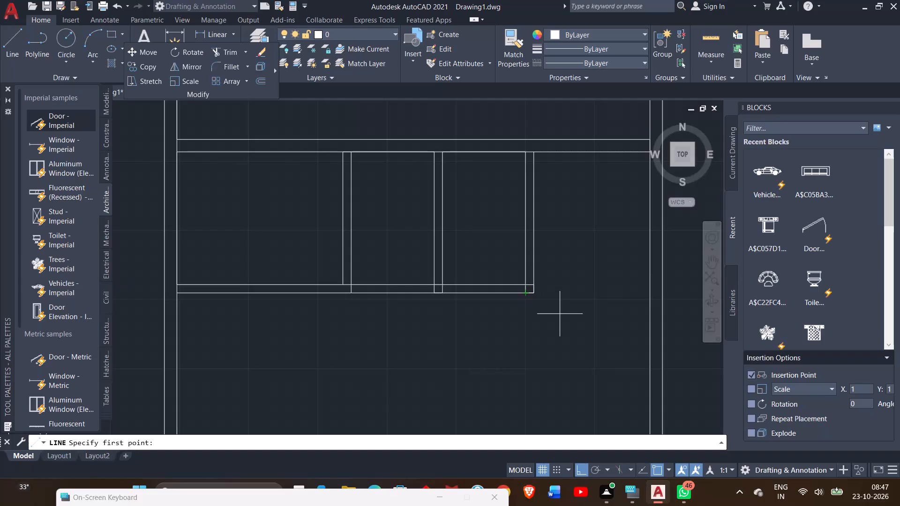
Draw a line from the first room's inner lower corner east to just past the third partition's east face.
{"action": "right_click", "coordinate": [538, 304]}
{"action": "left_click", "coordinate": [538, 304]}
{"action": "right_click", "coordinate": [538, 304]}
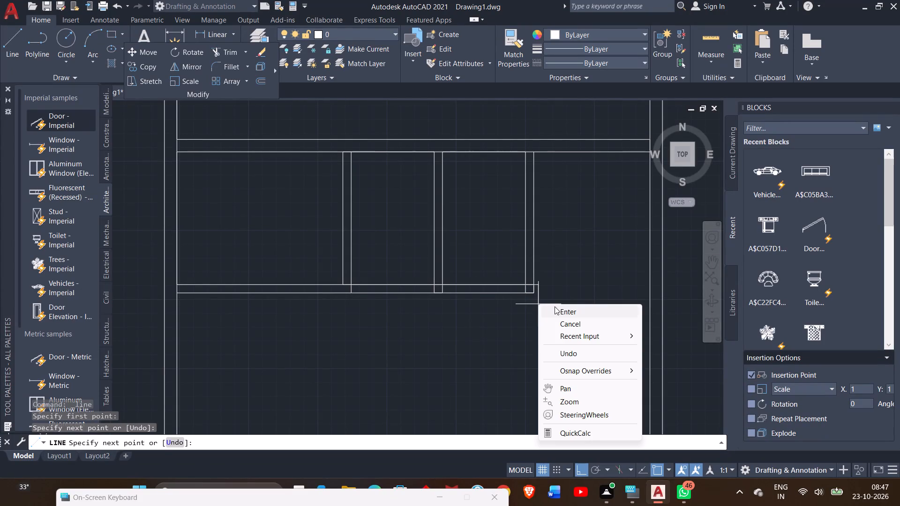
{"action": "left_click", "coordinate": [555, 306]}
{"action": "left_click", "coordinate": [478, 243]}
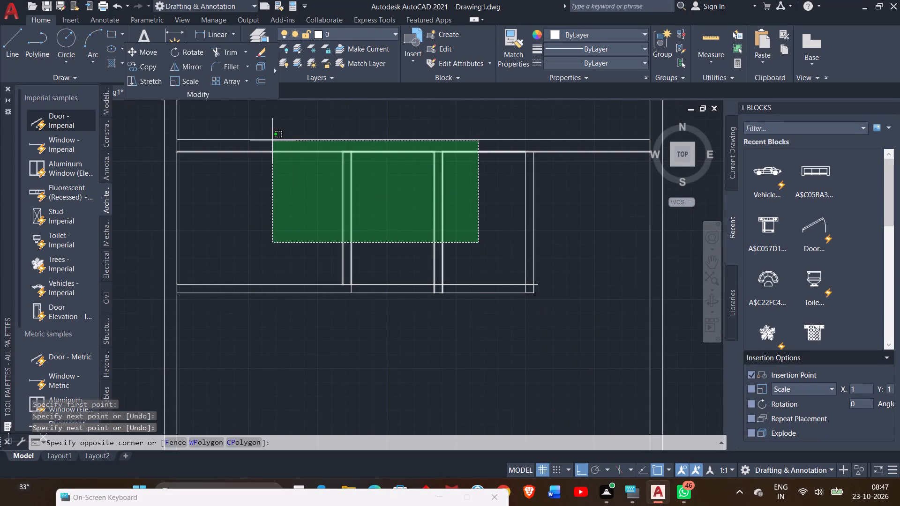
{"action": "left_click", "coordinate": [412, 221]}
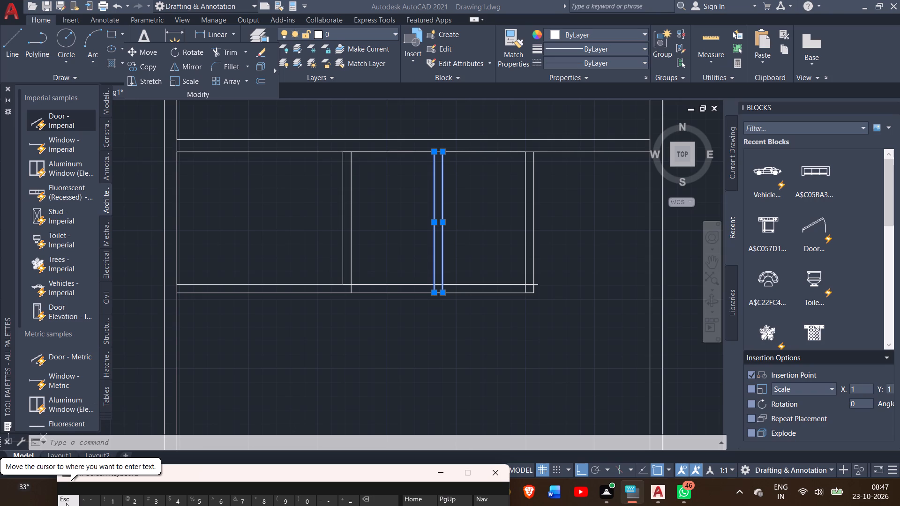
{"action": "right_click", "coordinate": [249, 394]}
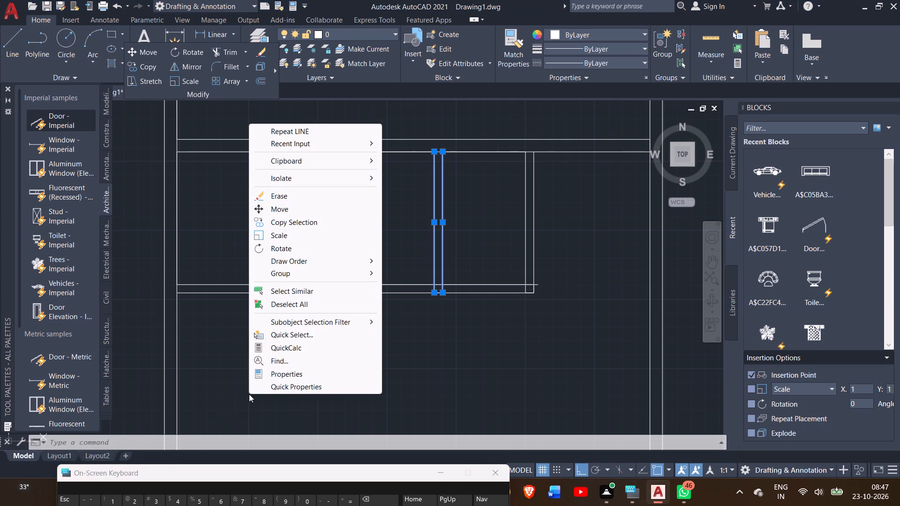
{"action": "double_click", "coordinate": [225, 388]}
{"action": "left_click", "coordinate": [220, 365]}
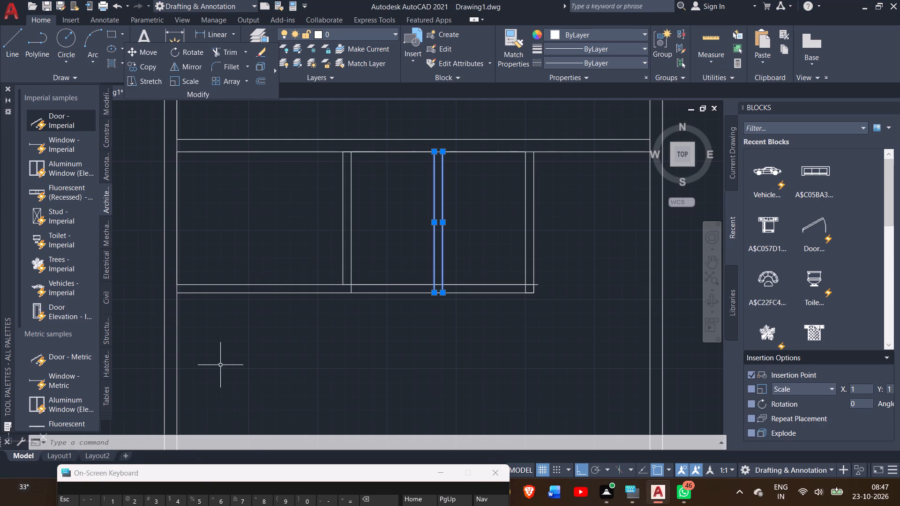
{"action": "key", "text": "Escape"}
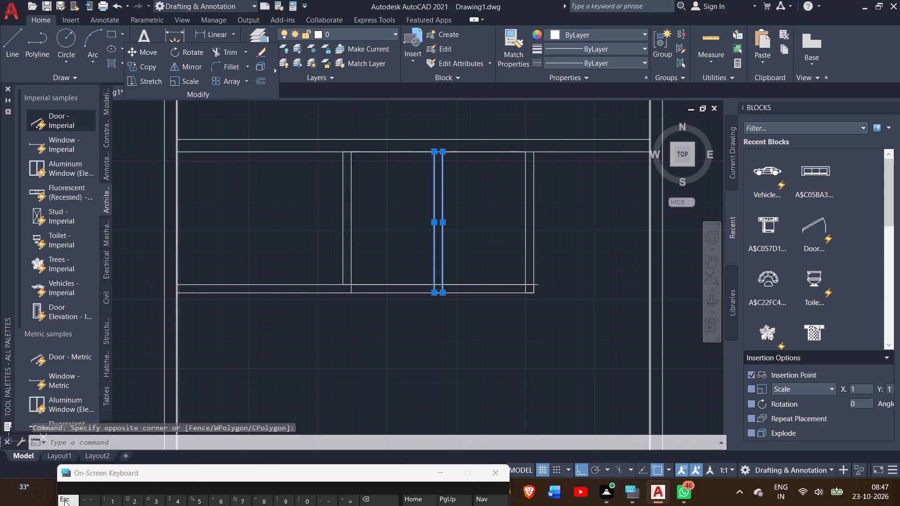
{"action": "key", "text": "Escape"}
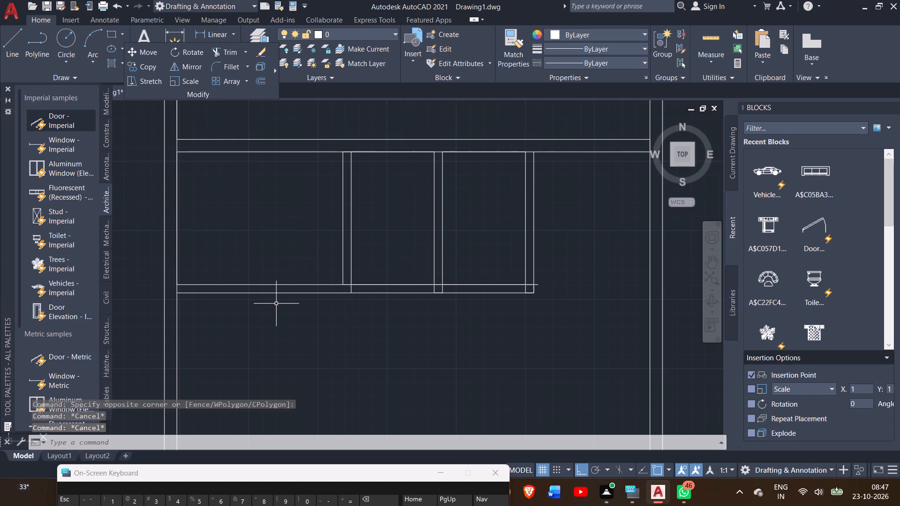
Draw a 12' line down the east outer wall's inner face, starting at the upper horizontal wall's lower east corner.
{"action": "left_click", "coordinate": [13, 50]}
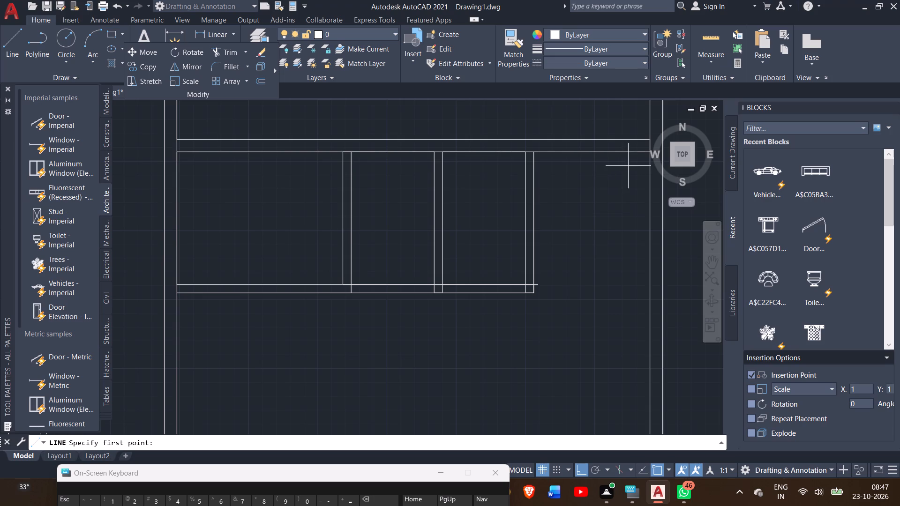
{"action": "scroll", "coordinate": [614, 181], "scroll_direction": "down", "scroll_amount": 2, "text": "ctrl"}
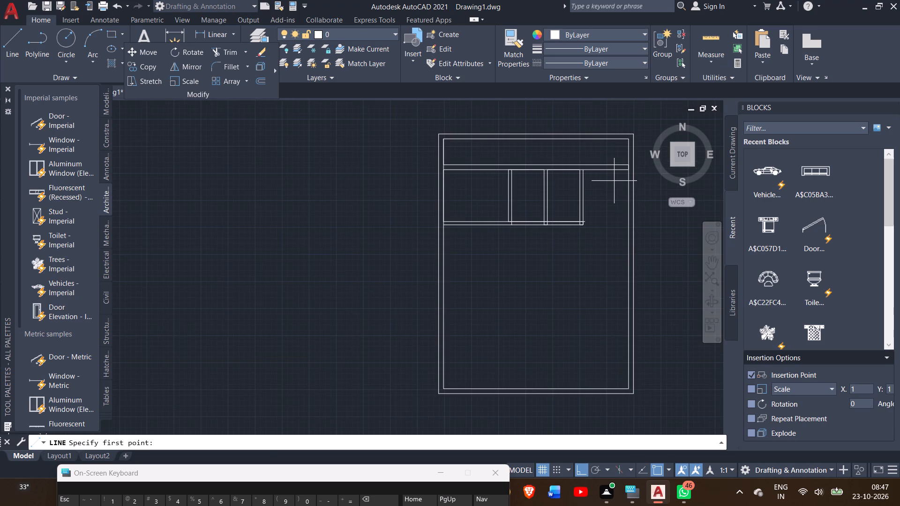
{"action": "scroll", "coordinate": [614, 181], "scroll_direction": "up", "scroll_amount": 1, "text": "ctrl"}
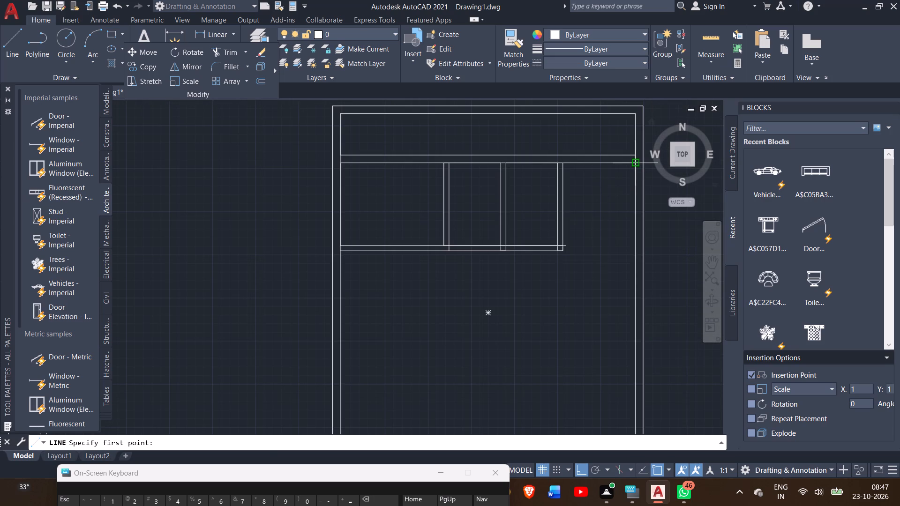
{"action": "left_click_drag", "start_coordinate": [637, 165], "coordinate": [644, 287]}
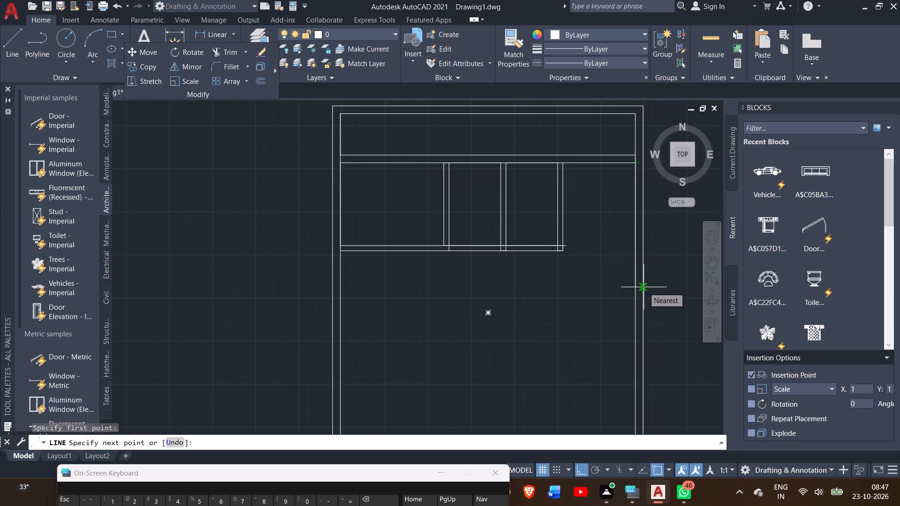
{"action": "scroll", "coordinate": [644, 287], "scroll_direction": "up", "scroll_amount": 2, "text": "ctrl"}
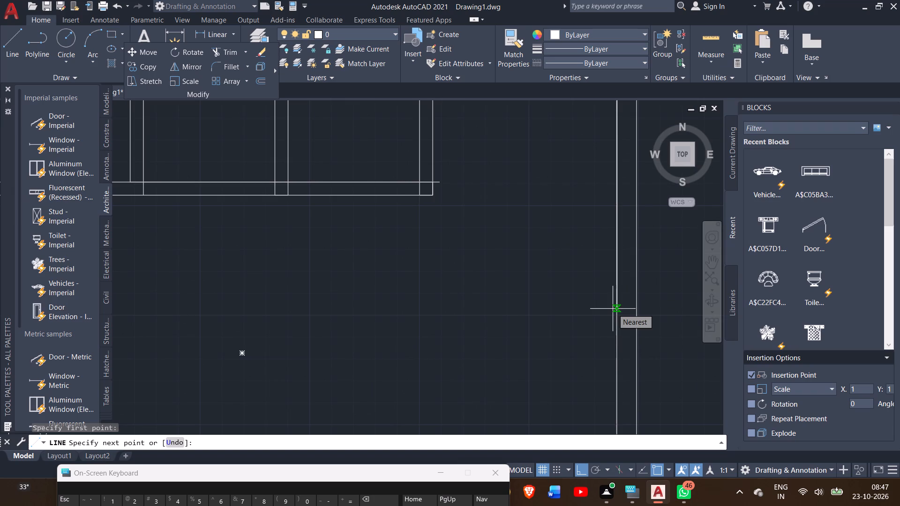
{"action": "type", "text": "12'"}
{"action": "key", "text": "Return"}
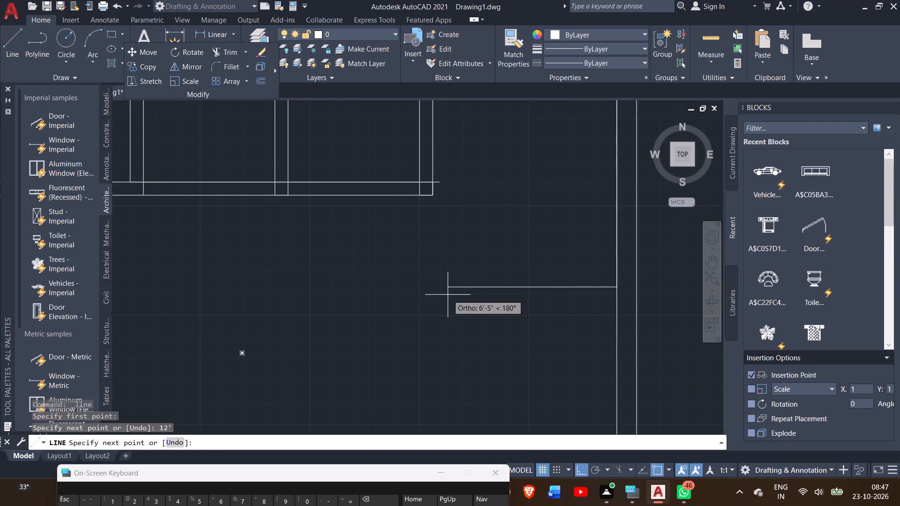
Continue the line west to below the third partition's west face, and extend both partition faces to meet this level.
{"action": "scroll", "coordinate": [448, 295], "scroll_direction": "up", "scroll_amount": 1, "text": "ctrl"}
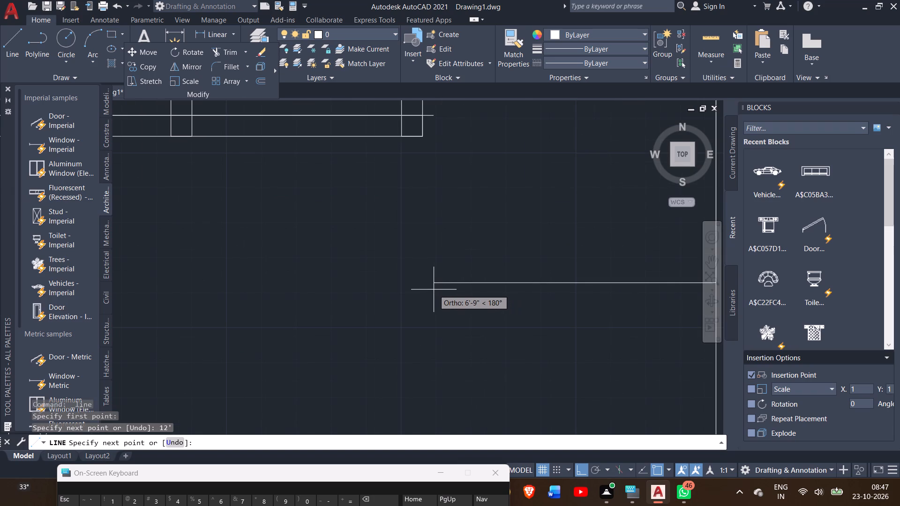
{"action": "scroll", "coordinate": [434, 290], "scroll_direction": "down", "scroll_amount": 1, "text": "ctrl"}
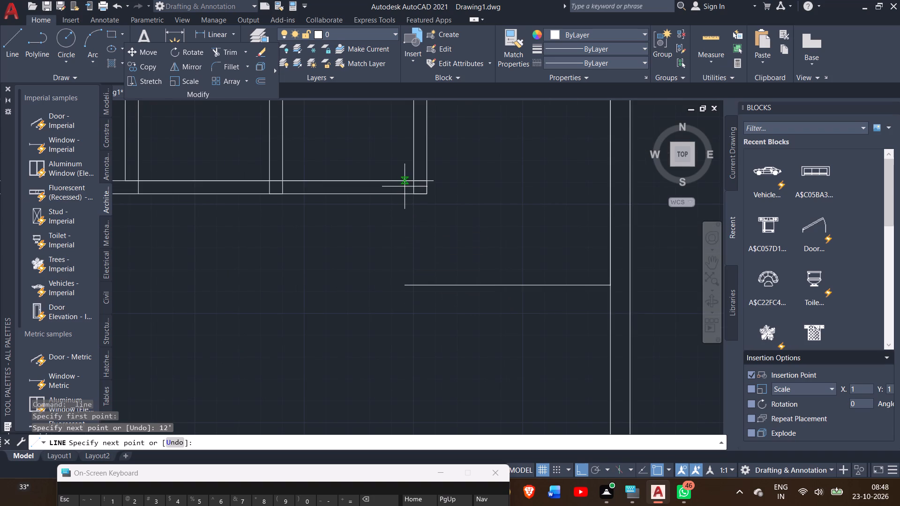
{"action": "left_click", "coordinate": [414, 286]}
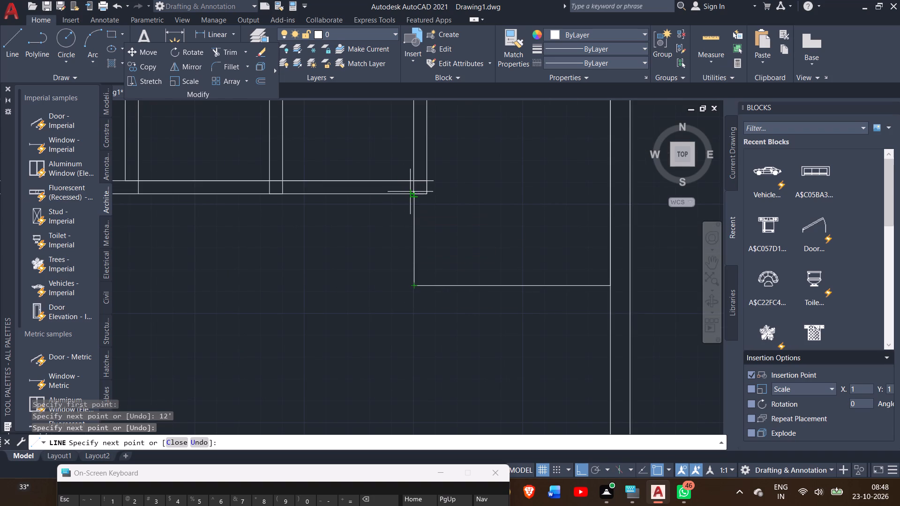
{"action": "left_click", "coordinate": [411, 192]}
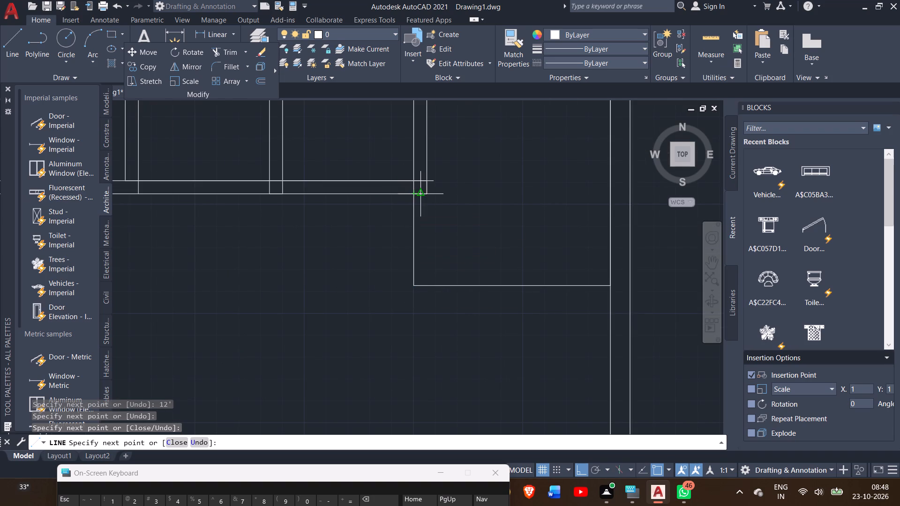
{"action": "left_click_drag", "start_coordinate": [426, 191], "coordinate": [444, 289]}
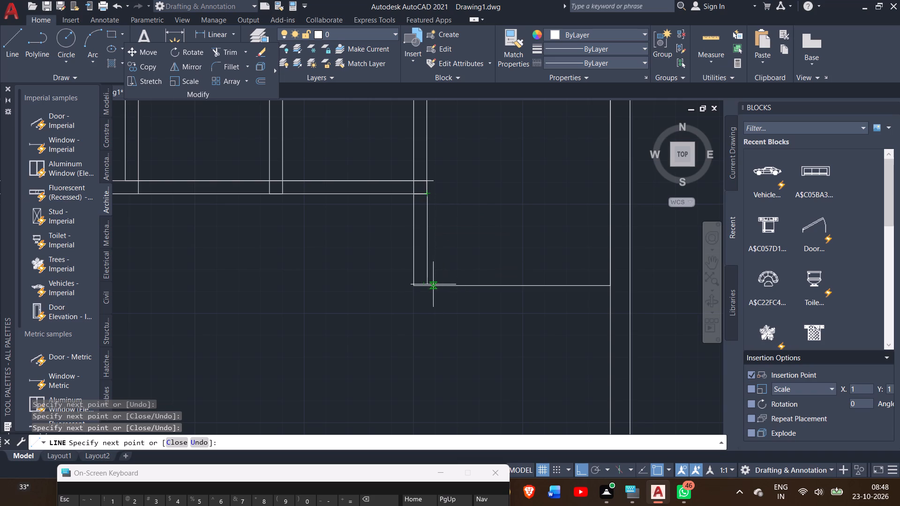
{"action": "left_click", "coordinate": [429, 284]}
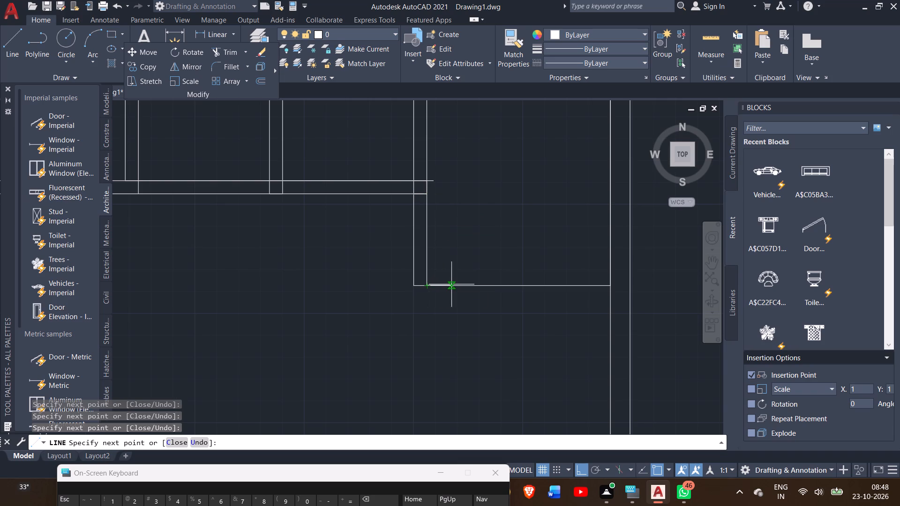
{"action": "right_click", "coordinate": [452, 284]}
{"action": "left_click", "coordinate": [475, 292]}
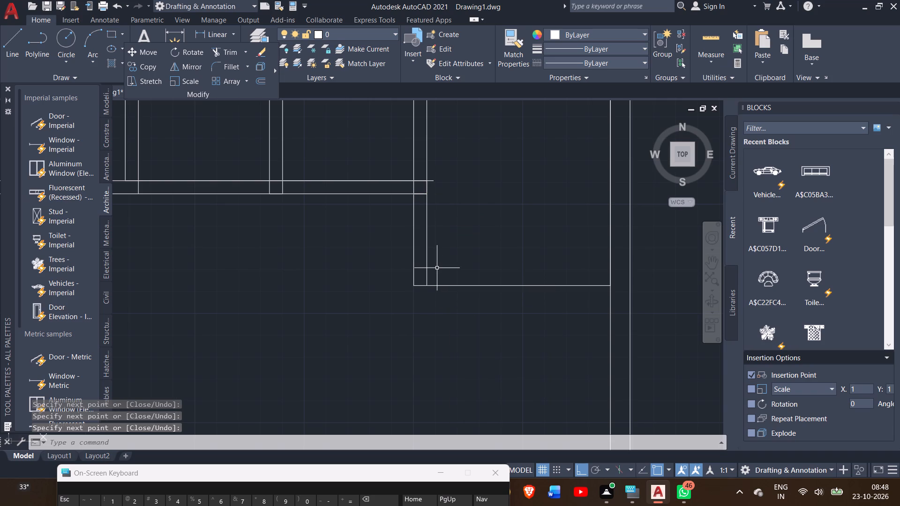
Draw the east room's 9" bottom wall from its southeast corner: 9" down, west to the third partition's west face, and up.
{"action": "scroll", "coordinate": [436, 266], "scroll_direction": "up", "scroll_amount": 2, "text": "ctrl"}
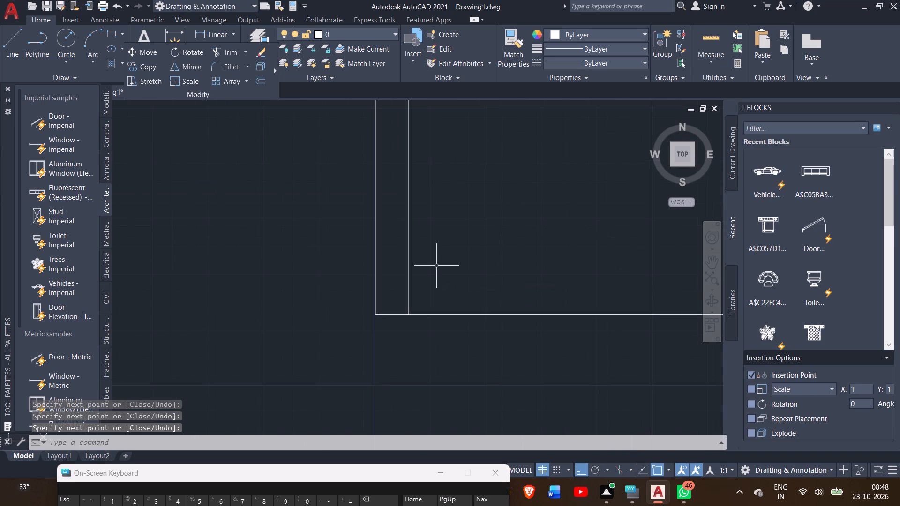
{"action": "scroll", "coordinate": [436, 266], "scroll_direction": "down", "scroll_amount": 1, "text": "ctrl"}
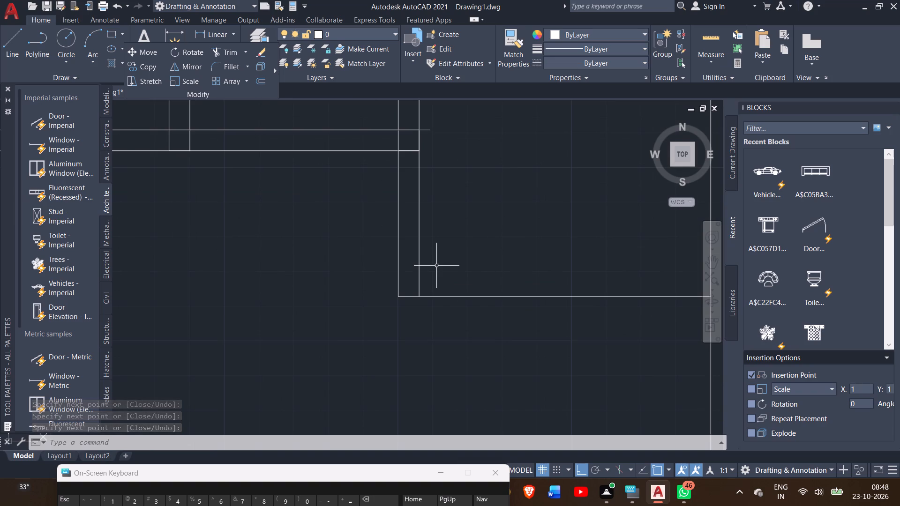
{"action": "scroll", "coordinate": [436, 266], "scroll_direction": "down", "scroll_amount": 2, "text": "ctrl"}
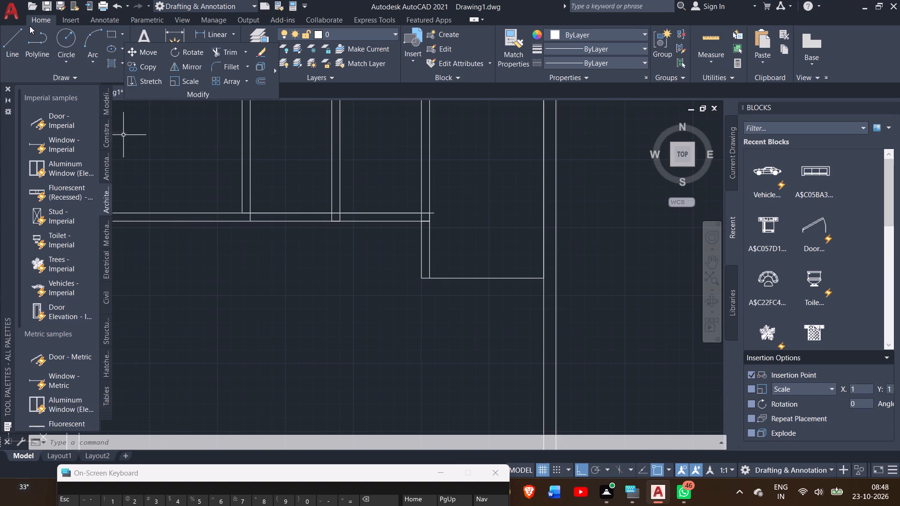
{"action": "left_click", "coordinate": [12, 38]}
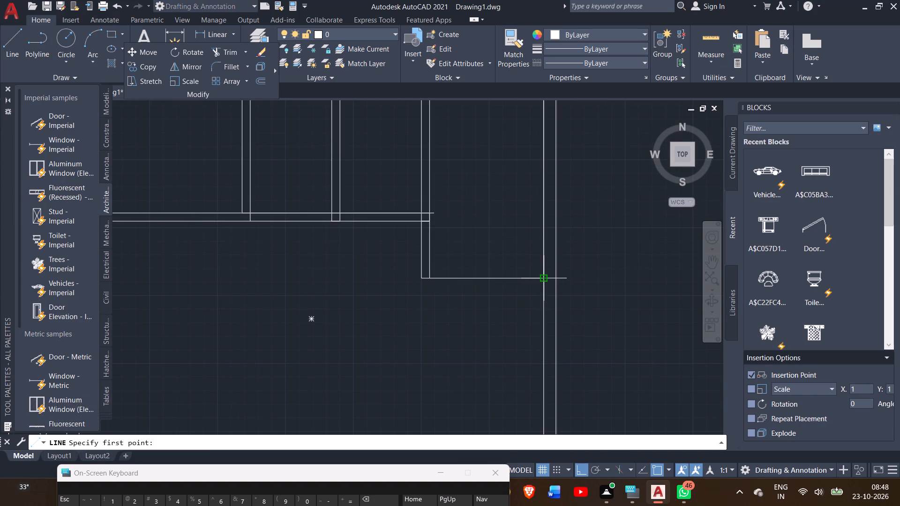
{"action": "left_click_drag", "start_coordinate": [542, 279], "coordinate": [539, 296]}
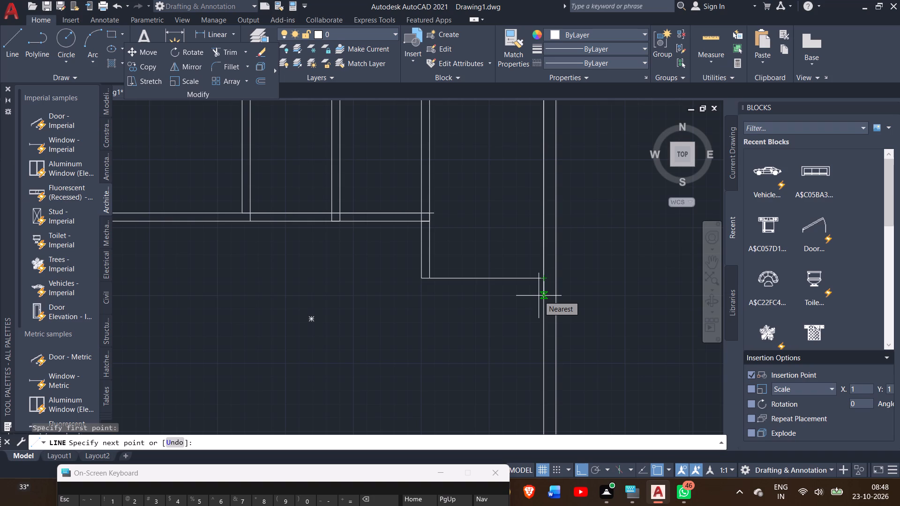
{"action": "key", "text": "9"}
{"action": "key", "text": "shift+quotedbl"}
{"action": "key", "text": "Return"}
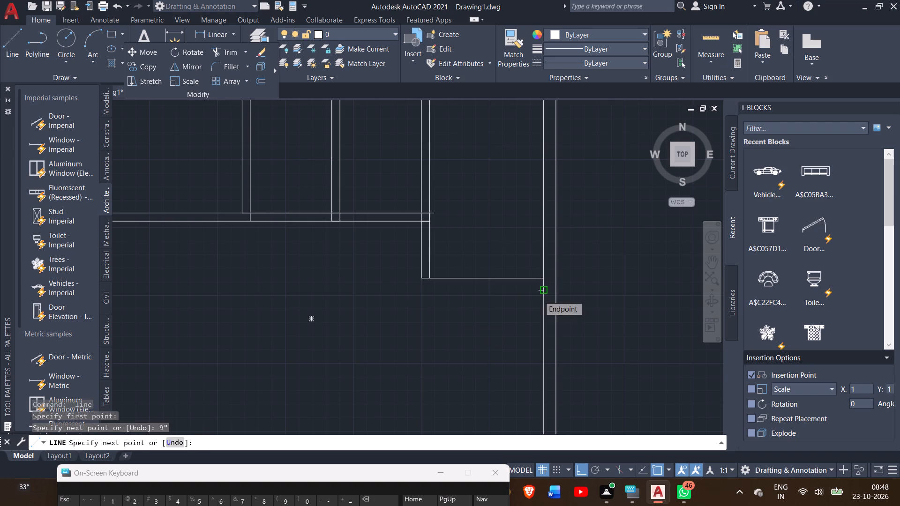
{"action": "scroll", "coordinate": [427, 307], "scroll_direction": "up", "scroll_amount": 3, "text": "ctrl"}
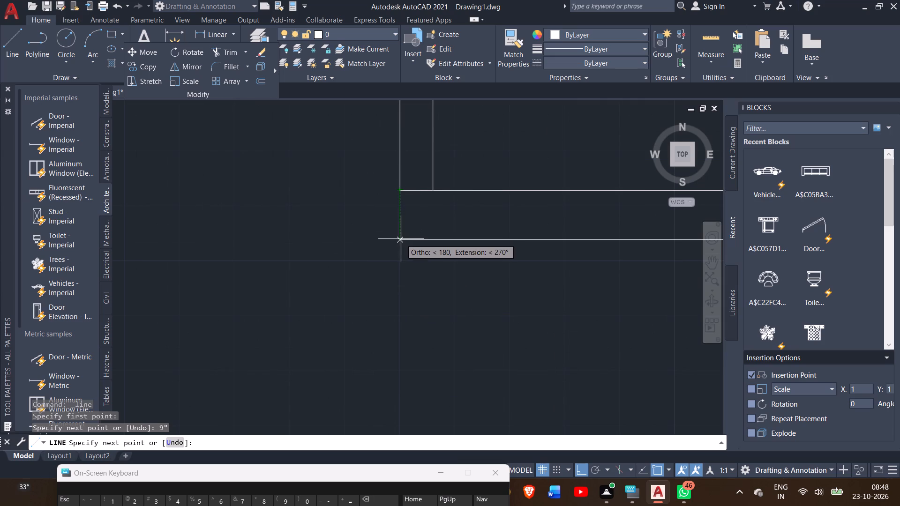
{"action": "left_click_drag", "start_coordinate": [401, 239], "coordinate": [398, 186]}
{"action": "left_click", "coordinate": [398, 186]}
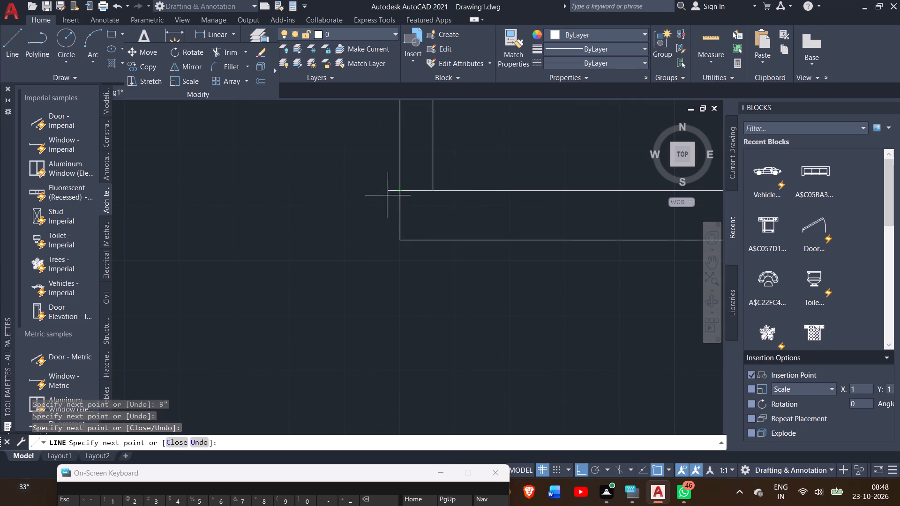
{"action": "right_click", "coordinate": [377, 201]}
{"action": "left_click", "coordinate": [395, 204]}
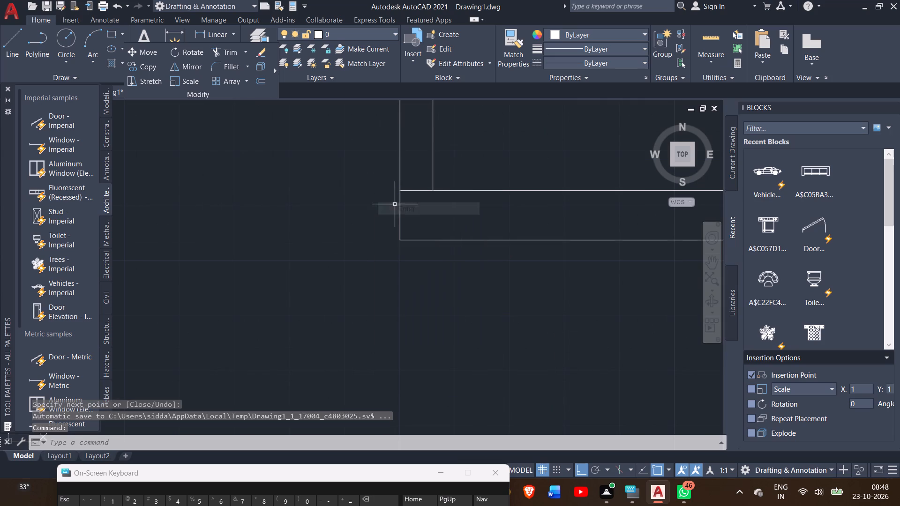
Trim the short horizontal segment between the partition's two faces at the east room's lower west corner.
{"action": "scroll", "coordinate": [388, 217], "scroll_direction": "down", "scroll_amount": 2, "text": "ctrl"}
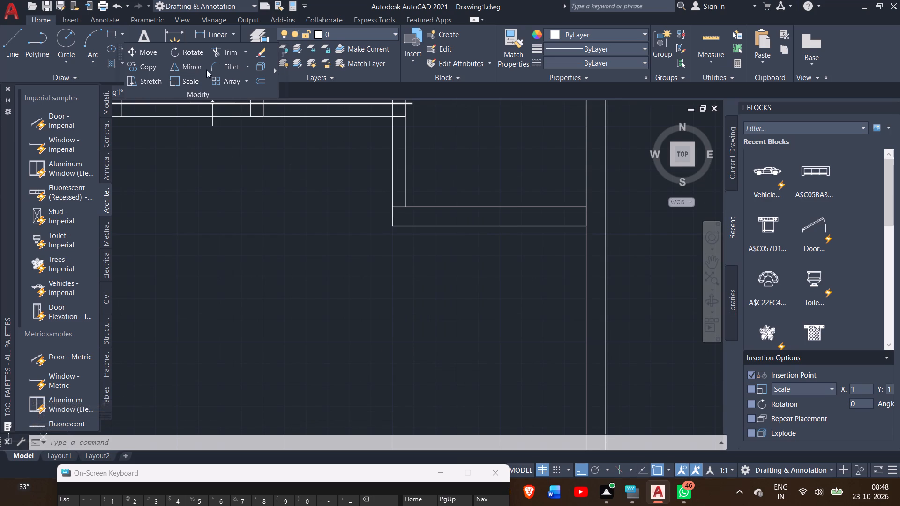
{"action": "left_click", "coordinate": [224, 58]}
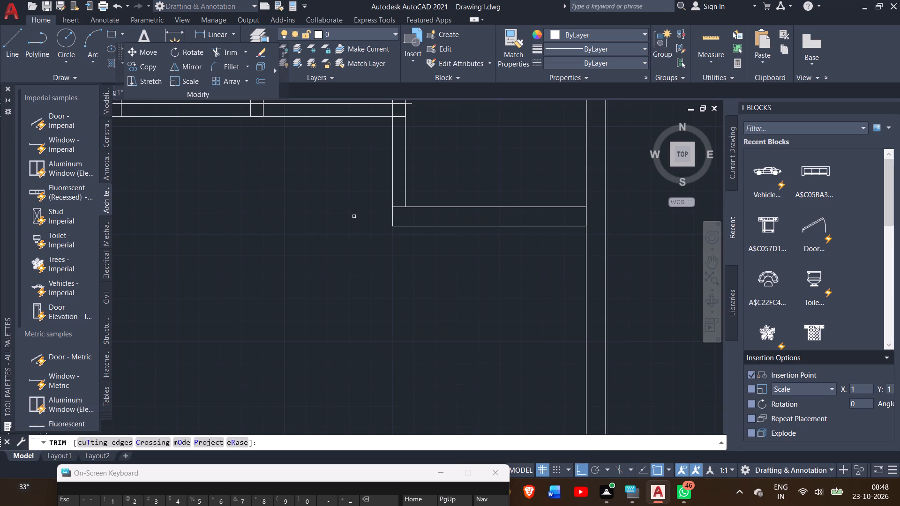
{"action": "scroll", "coordinate": [354, 216], "scroll_direction": "up", "scroll_amount": 1, "text": "ctrl"}
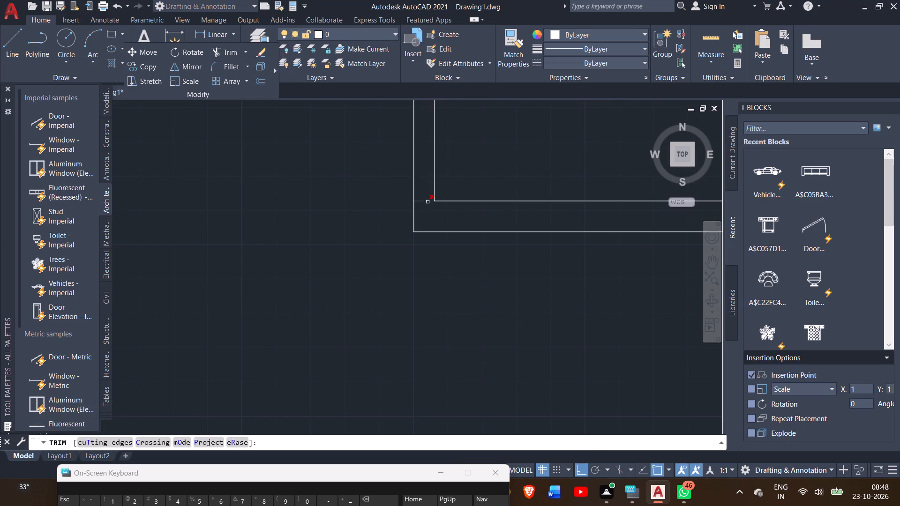
{"action": "left_click", "coordinate": [425, 199]}
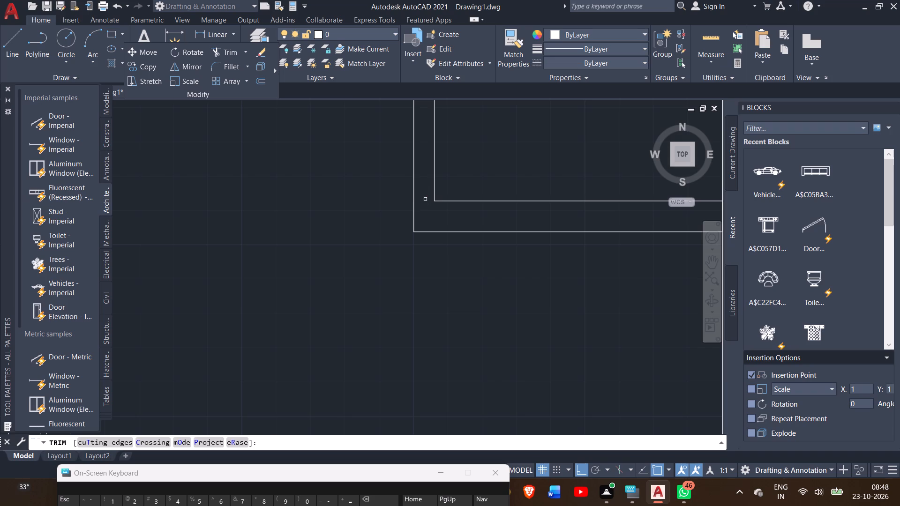
{"action": "right_click", "coordinate": [425, 199]}
{"action": "left_click", "coordinate": [444, 202]}
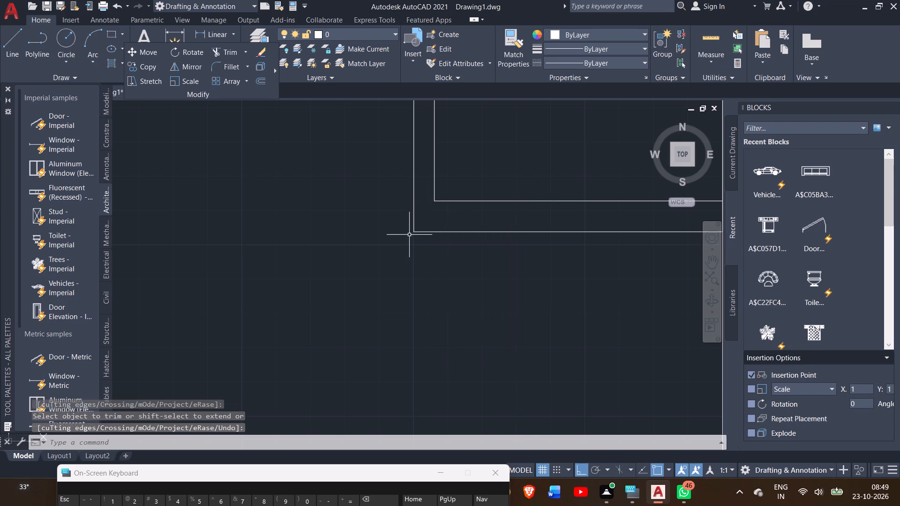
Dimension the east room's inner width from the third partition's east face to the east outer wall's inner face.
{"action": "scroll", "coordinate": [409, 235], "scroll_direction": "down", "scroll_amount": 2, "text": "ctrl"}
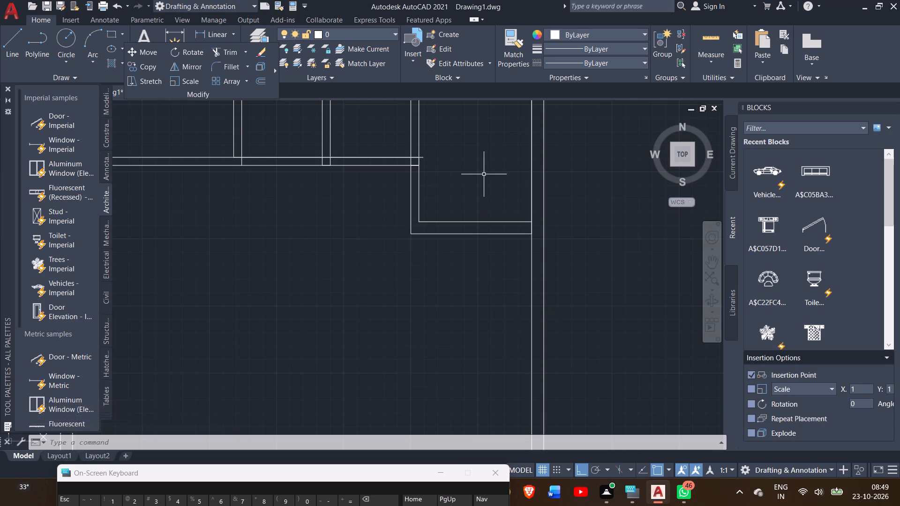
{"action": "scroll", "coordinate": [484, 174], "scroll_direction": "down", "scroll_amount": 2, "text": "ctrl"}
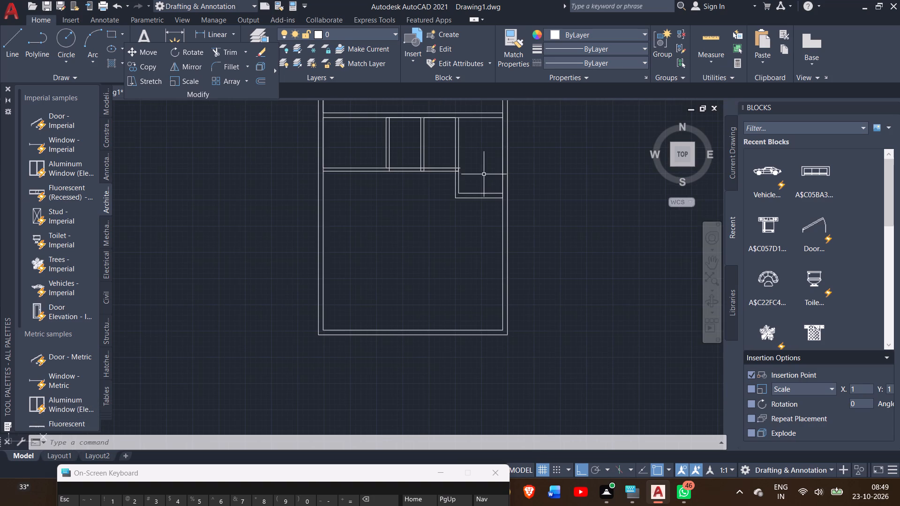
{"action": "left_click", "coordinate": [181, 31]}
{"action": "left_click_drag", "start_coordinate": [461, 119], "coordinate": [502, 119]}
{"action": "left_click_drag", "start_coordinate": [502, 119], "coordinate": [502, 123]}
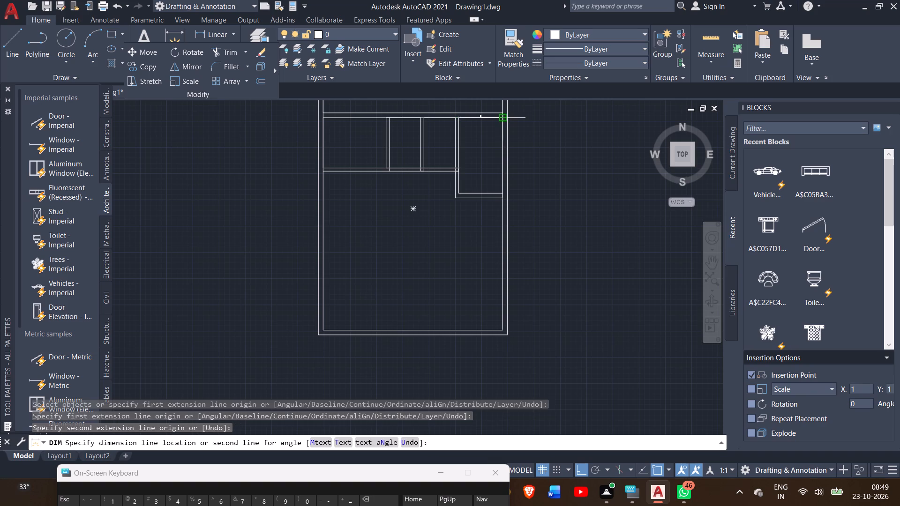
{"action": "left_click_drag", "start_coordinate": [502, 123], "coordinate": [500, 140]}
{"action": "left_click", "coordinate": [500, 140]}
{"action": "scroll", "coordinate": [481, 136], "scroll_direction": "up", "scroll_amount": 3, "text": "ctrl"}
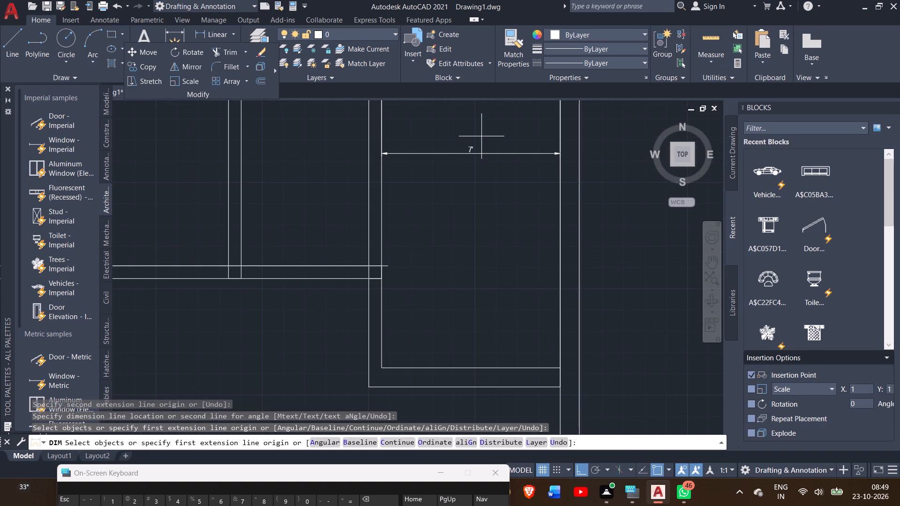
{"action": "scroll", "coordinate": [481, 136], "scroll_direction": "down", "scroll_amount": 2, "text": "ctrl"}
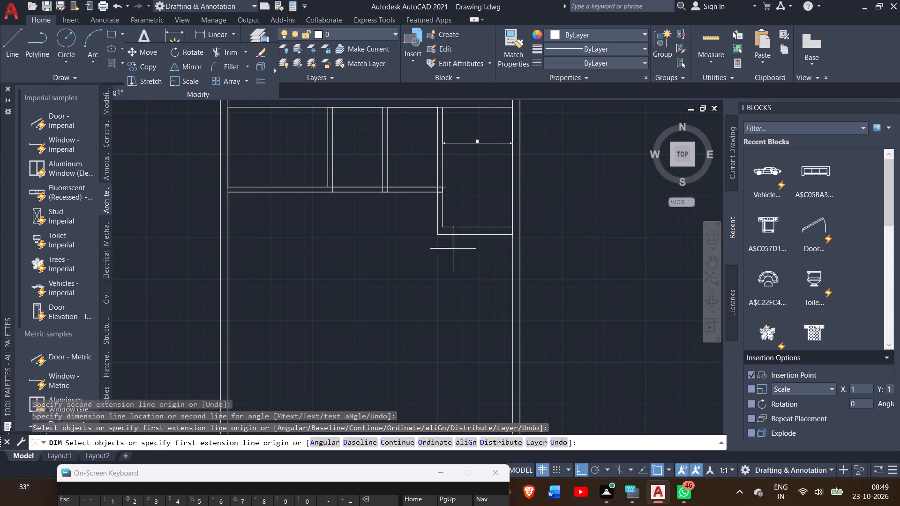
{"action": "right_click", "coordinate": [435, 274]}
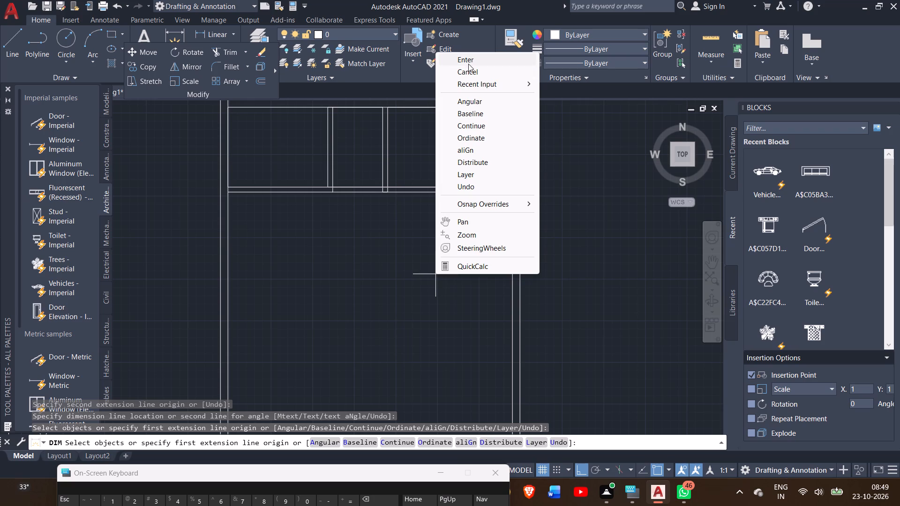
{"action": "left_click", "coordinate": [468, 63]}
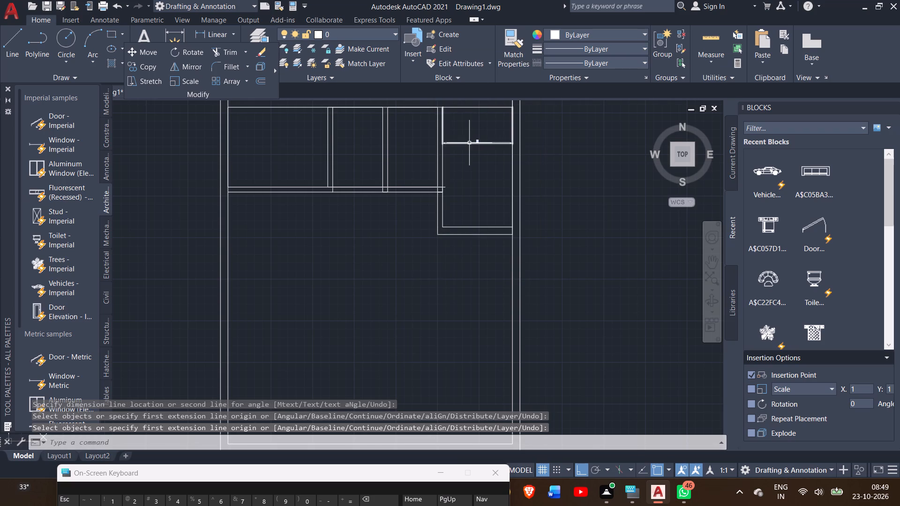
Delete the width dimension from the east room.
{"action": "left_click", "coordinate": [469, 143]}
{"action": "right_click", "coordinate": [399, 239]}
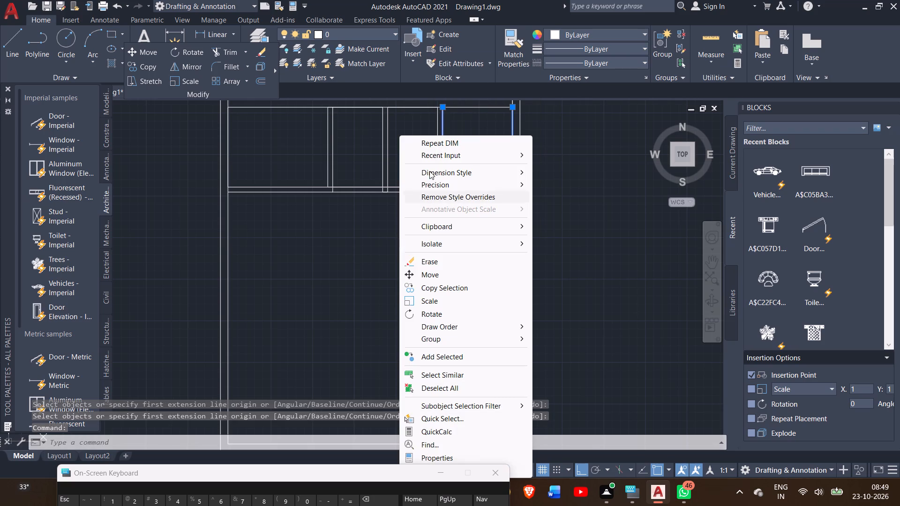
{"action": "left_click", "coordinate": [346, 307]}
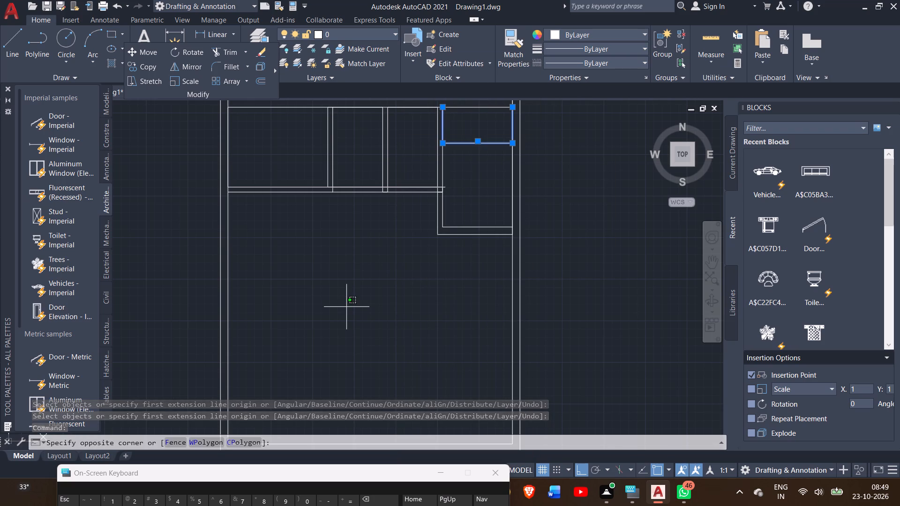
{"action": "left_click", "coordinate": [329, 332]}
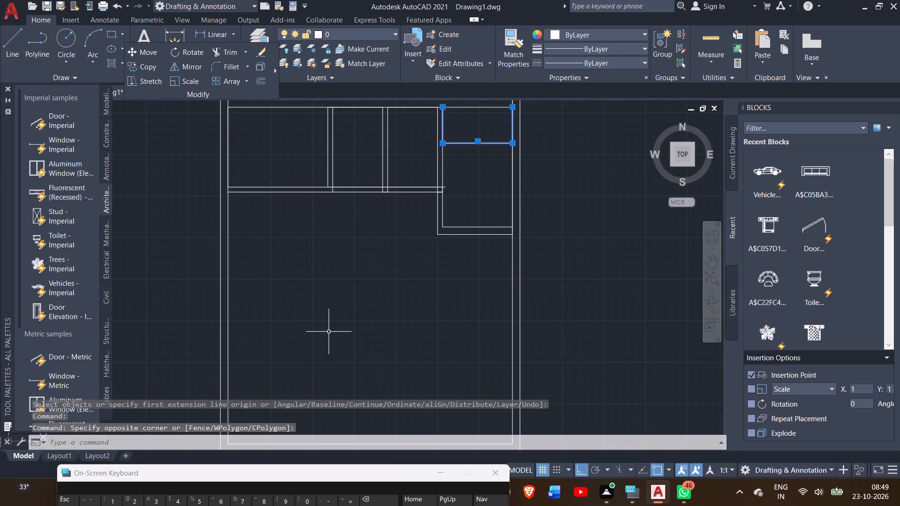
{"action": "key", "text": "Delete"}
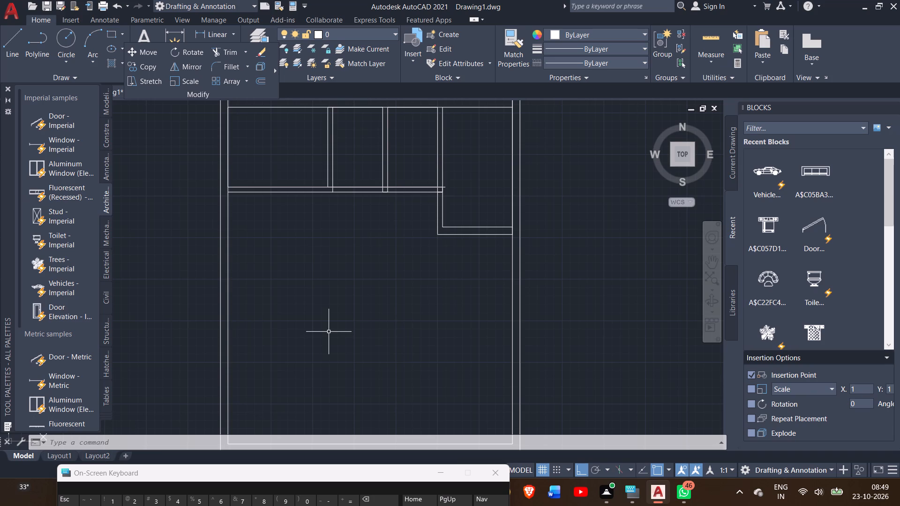
Trim the lower horizontal wall's two lines between the third partition's faces, including the short stub projecting into the east room.
{"action": "scroll", "coordinate": [443, 185], "scroll_direction": "up", "scroll_amount": 3, "text": "ctrl"}
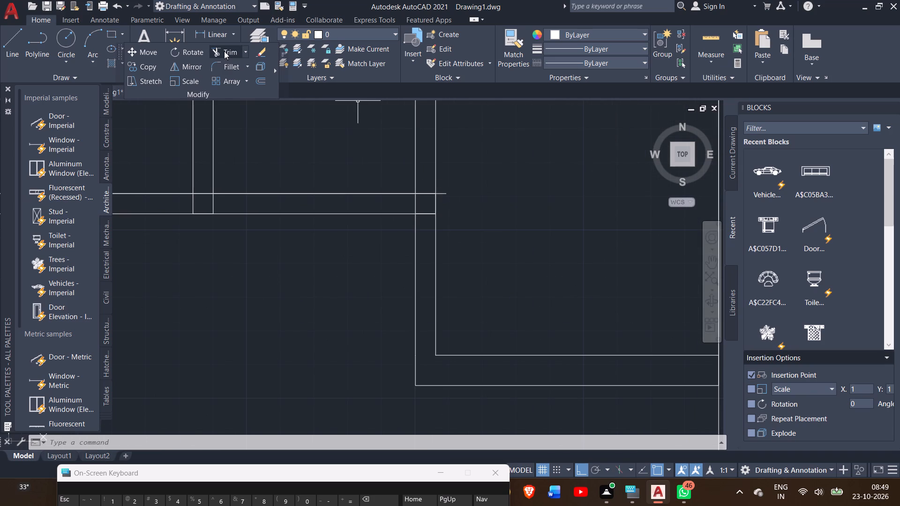
{"action": "left_click", "coordinate": [224, 51]}
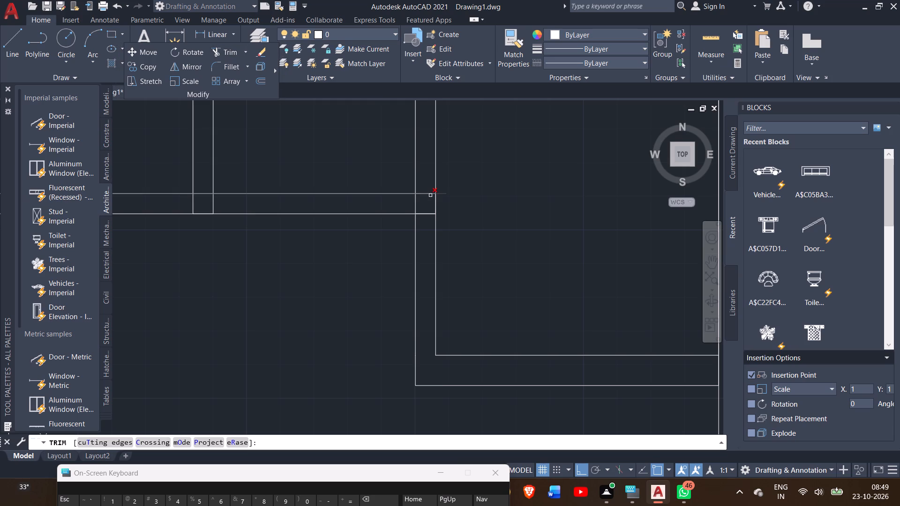
{"action": "left_click", "coordinate": [430, 193]}
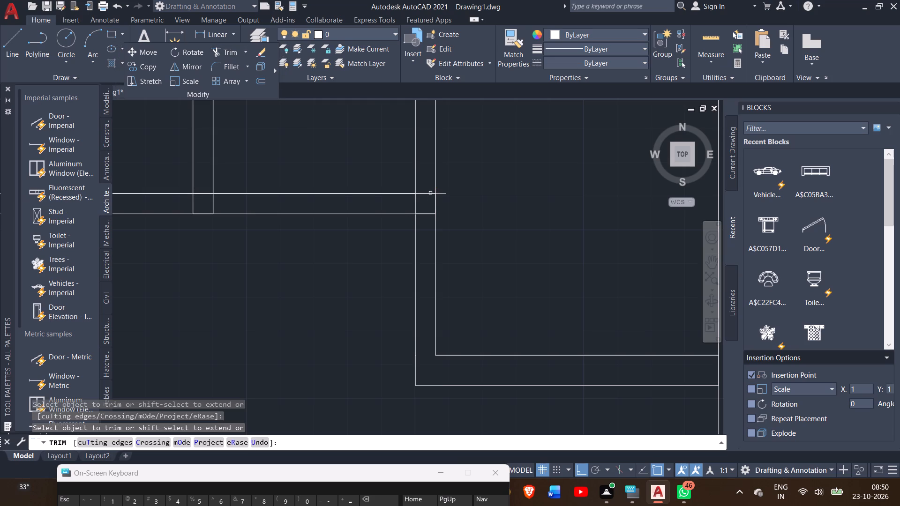
{"action": "left_click_drag", "start_coordinate": [429, 186], "coordinate": [428, 235]}
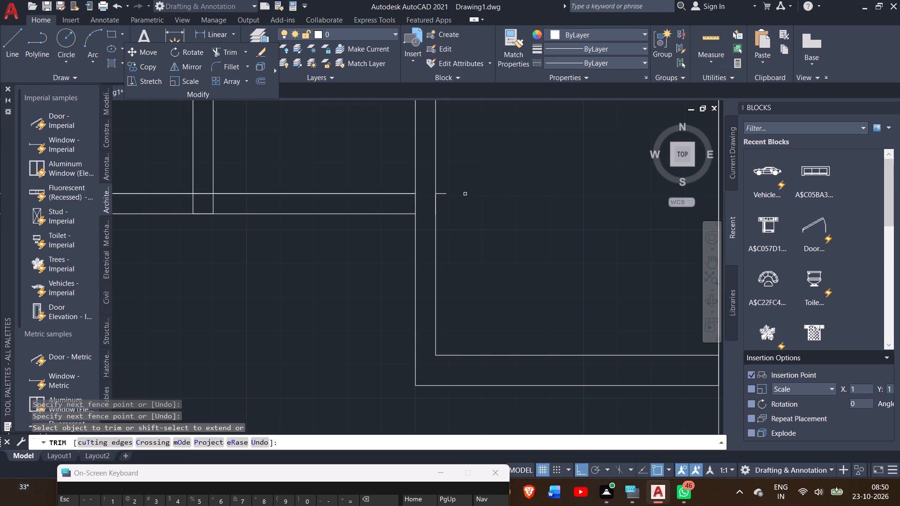
{"action": "left_click", "coordinate": [439, 194]}
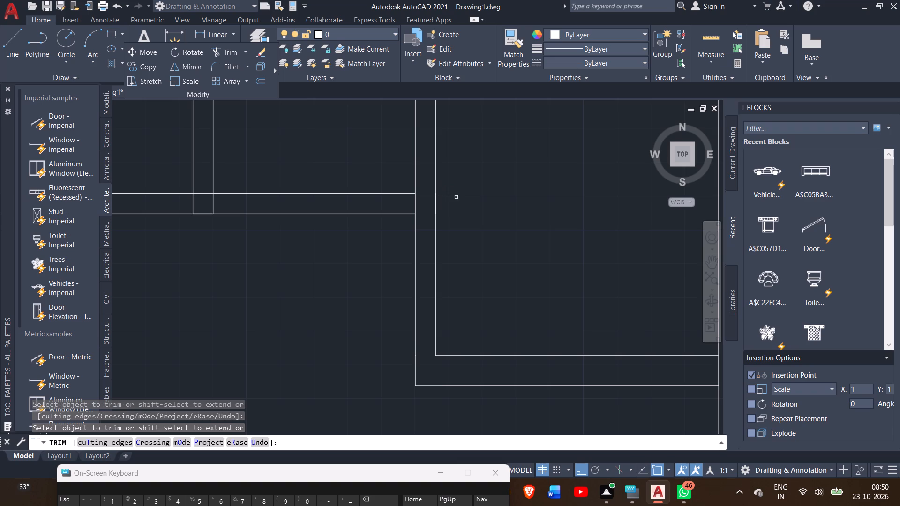
{"action": "right_click", "coordinate": [458, 197]}
{"action": "left_click", "coordinate": [472, 201]}
{"action": "scroll", "coordinate": [472, 201], "scroll_direction": "down", "scroll_amount": 1, "text": "ctrl"}
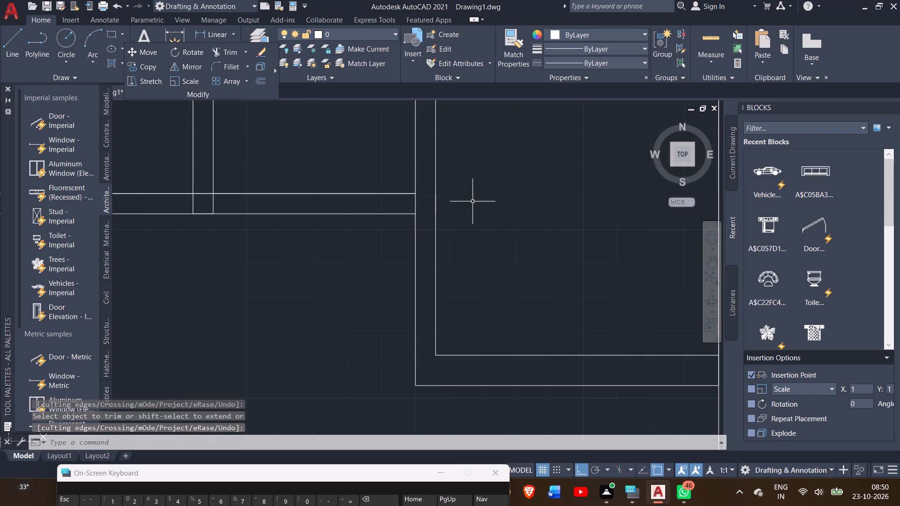
{"action": "left_click", "coordinate": [472, 201]}
{"action": "left_click", "coordinate": [475, 180]}
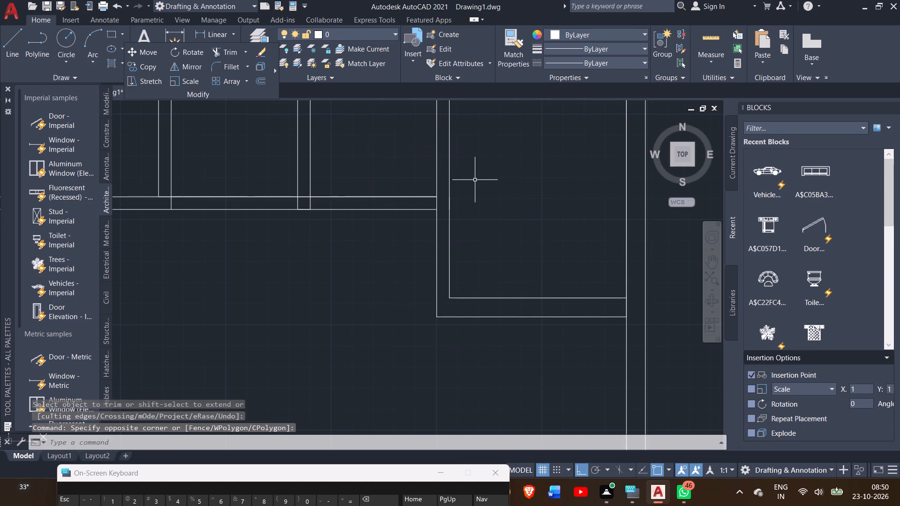
Trim the third partition's west face between the lower horizontal wall's two lines to open the wall junction.
{"action": "left_click", "coordinate": [226, 54]}
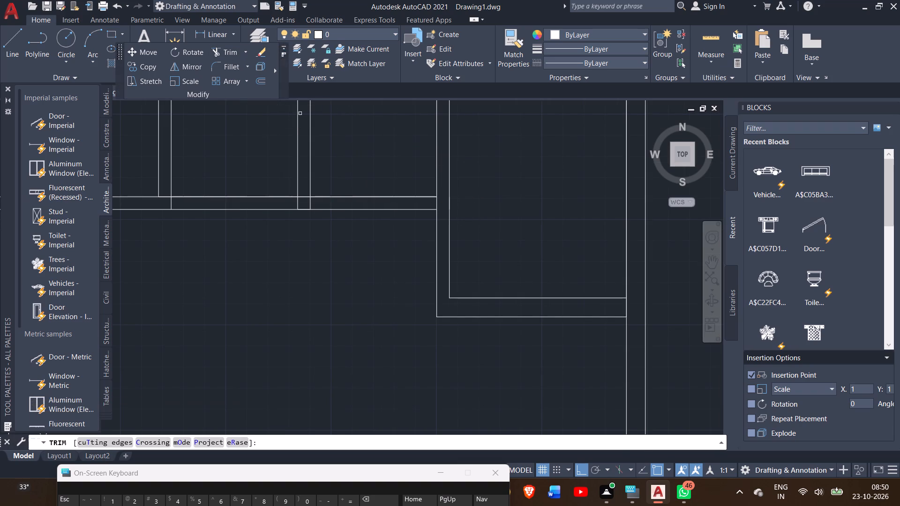
{"action": "scroll", "coordinate": [427, 208], "scroll_direction": "up", "scroll_amount": 4, "text": "ctrl"}
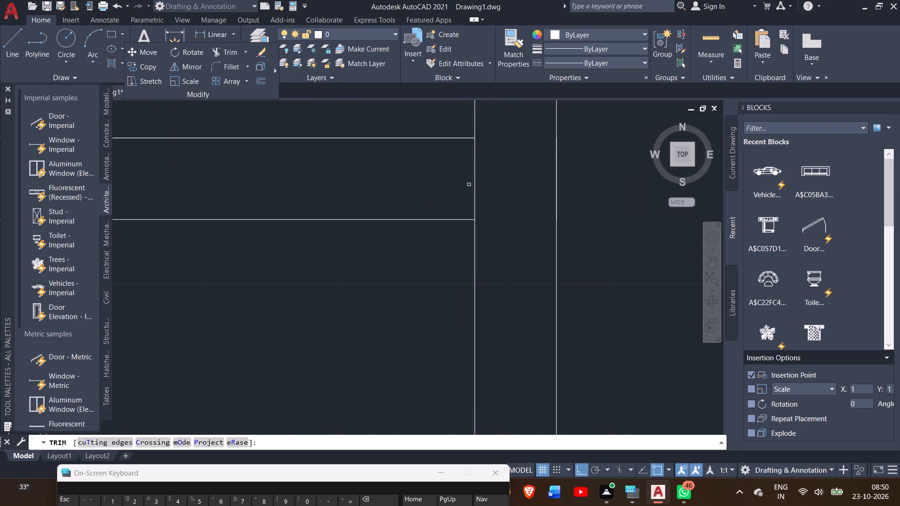
{"action": "left_click", "coordinate": [476, 178]}
{"action": "right_click", "coordinate": [476, 178]}
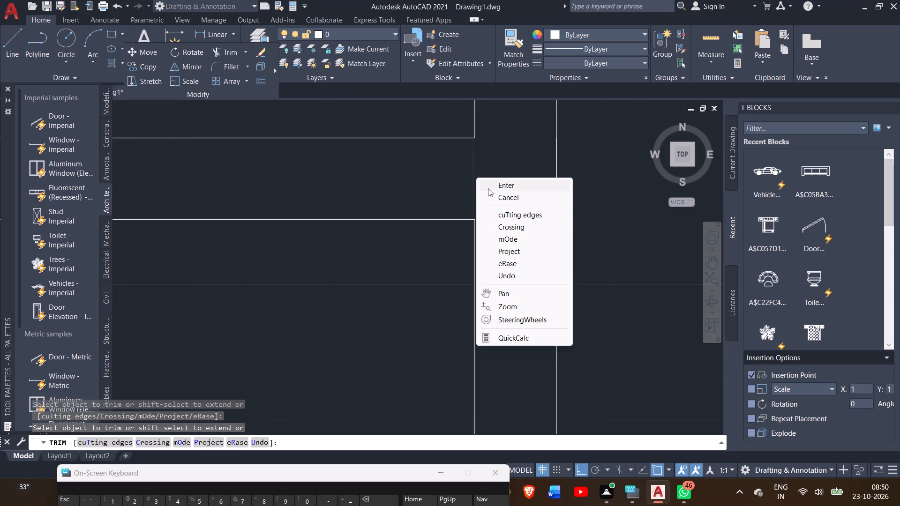
{"action": "left_click", "coordinate": [503, 180]}
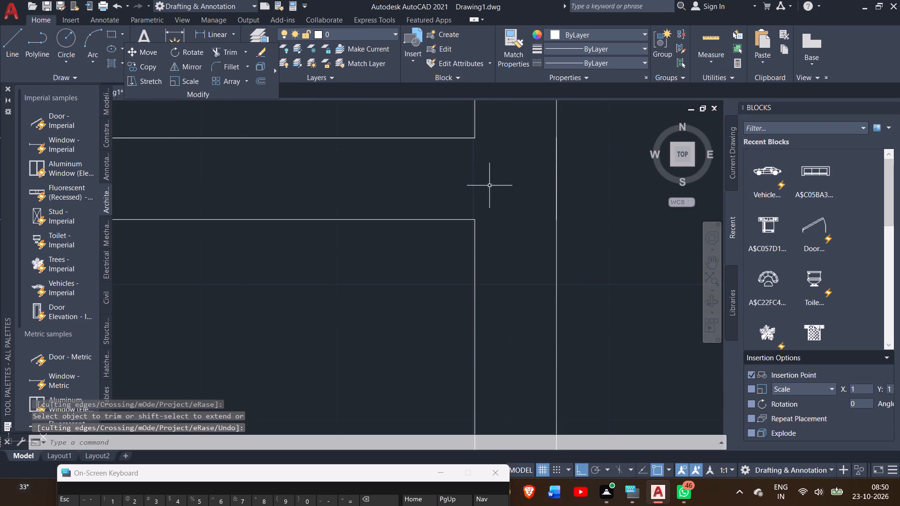
Draw a line from the east room's lower outer corner at the east outer wall, 12' south and 10' west.
{"action": "scroll", "coordinate": [488, 186], "scroll_direction": "down", "scroll_amount": 5, "text": "ctrl"}
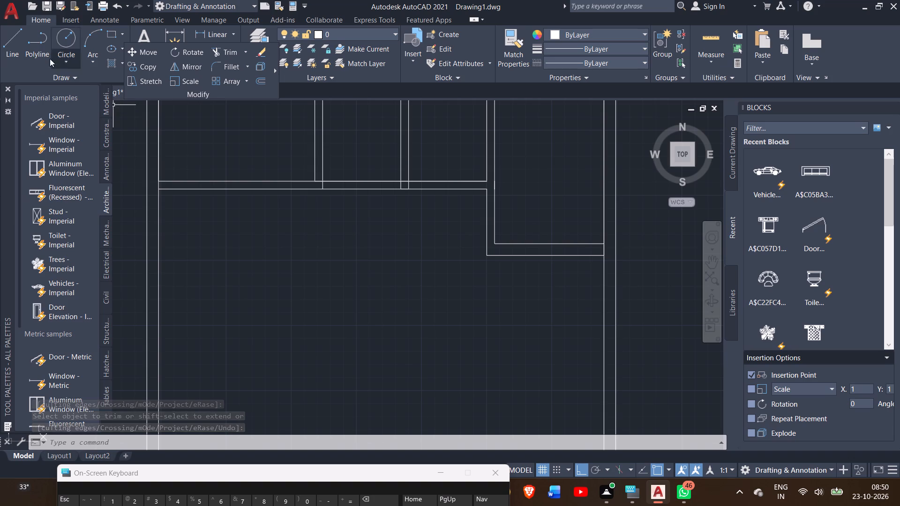
{"action": "left_click", "coordinate": [9, 50]}
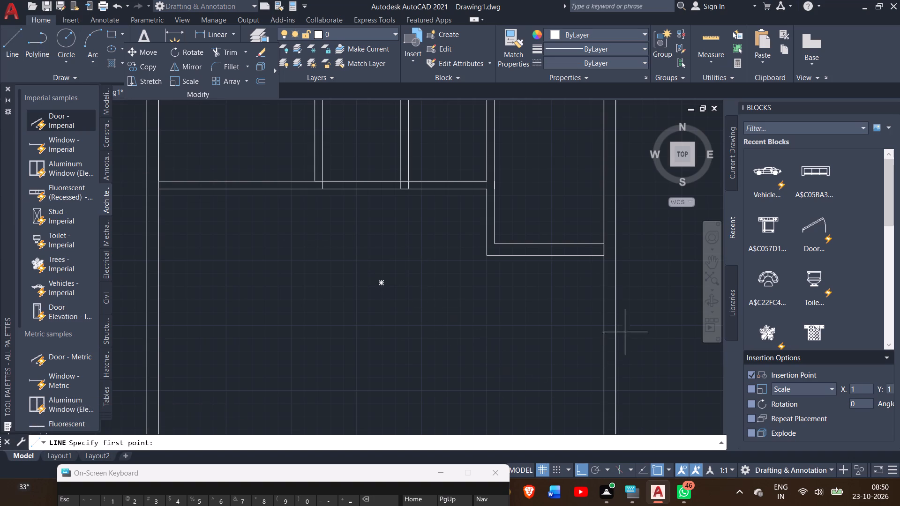
{"action": "left_click", "coordinate": [601, 257]}
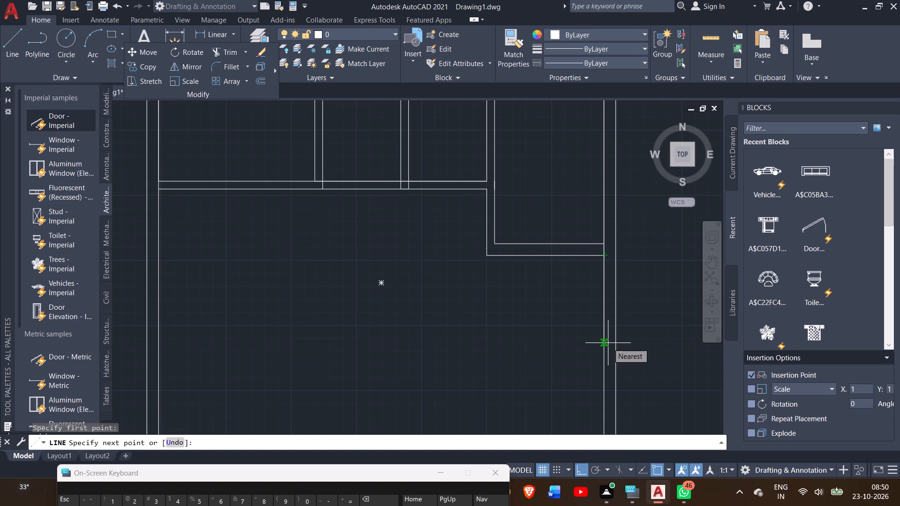
{"action": "scroll", "coordinate": [608, 343], "scroll_direction": "down", "scroll_amount": 2, "text": "ctrl"}
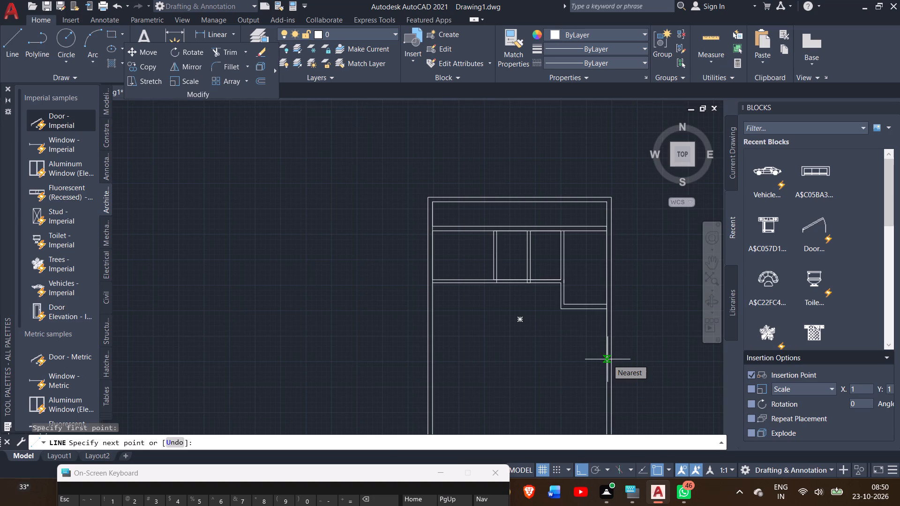
{"action": "type", "text": "12'"}
{"action": "key", "text": "Return"}
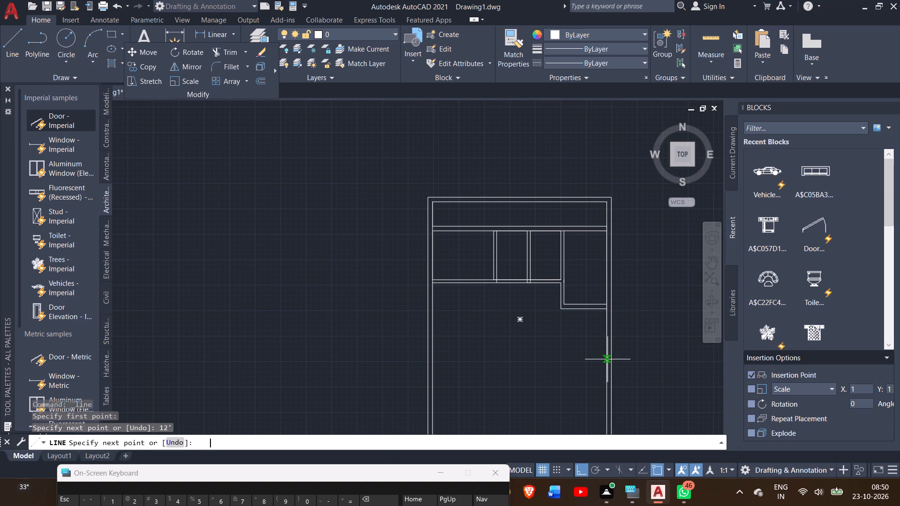
{"action": "scroll", "coordinate": [525, 362], "scroll_direction": "up", "scroll_amount": 3, "text": "ctrl"}
{"action": "scroll", "coordinate": [525, 362], "scroll_direction": "down", "scroll_amount": 3, "text": "ctrl"}
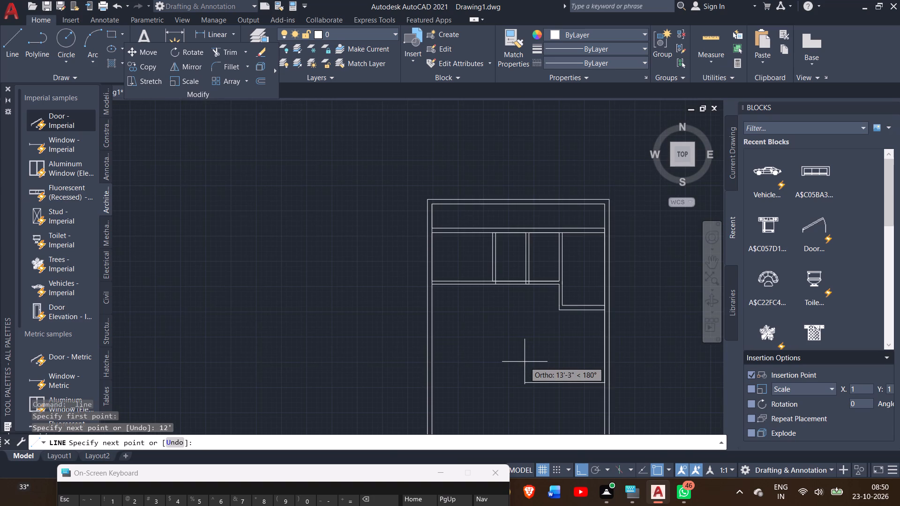
{"action": "type", "text": "10'"}
{"action": "key", "text": "Return"}
Continue the new room's outline 9' north, east to align with the third partition's west face, and about 1' north as a stub.
{"action": "scroll", "coordinate": [554, 318], "scroll_direction": "up", "scroll_amount": 2, "text": "ctrl"}
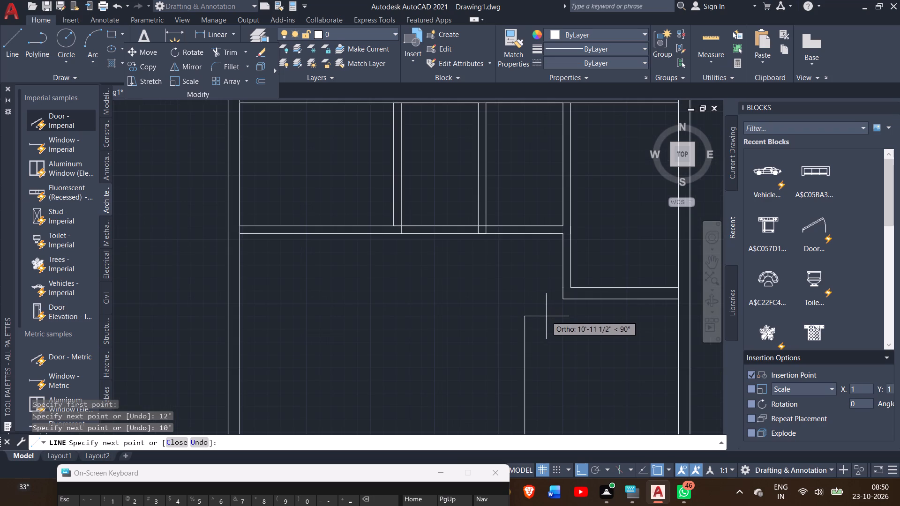
{"action": "scroll", "coordinate": [547, 318], "scroll_direction": "down", "scroll_amount": 2, "text": "ctrl"}
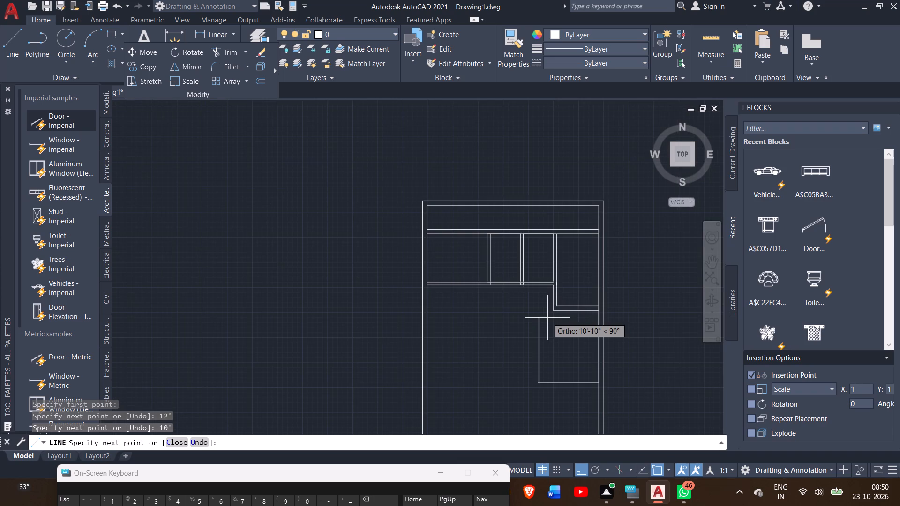
{"action": "type", "text": "9'"}
{"action": "key", "text": "Return"}
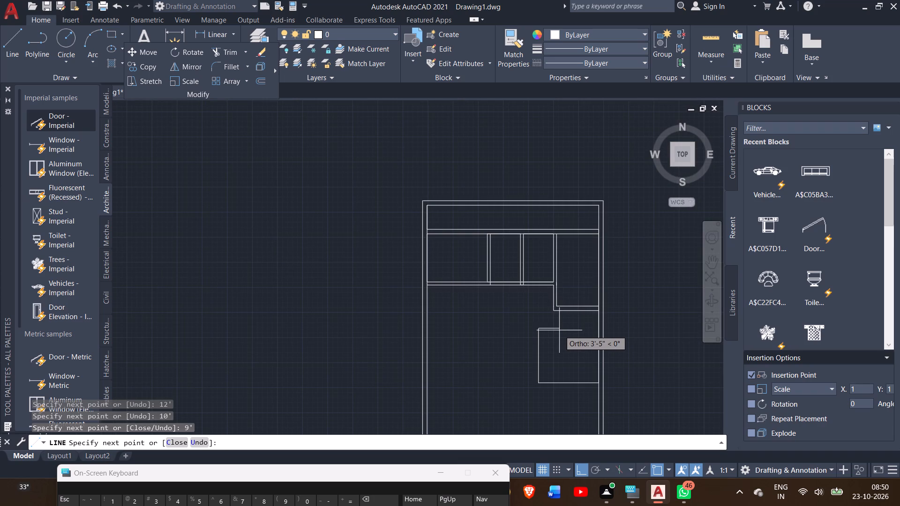
{"action": "scroll", "coordinate": [559, 330], "scroll_direction": "up", "scroll_amount": 2, "text": "ctrl"}
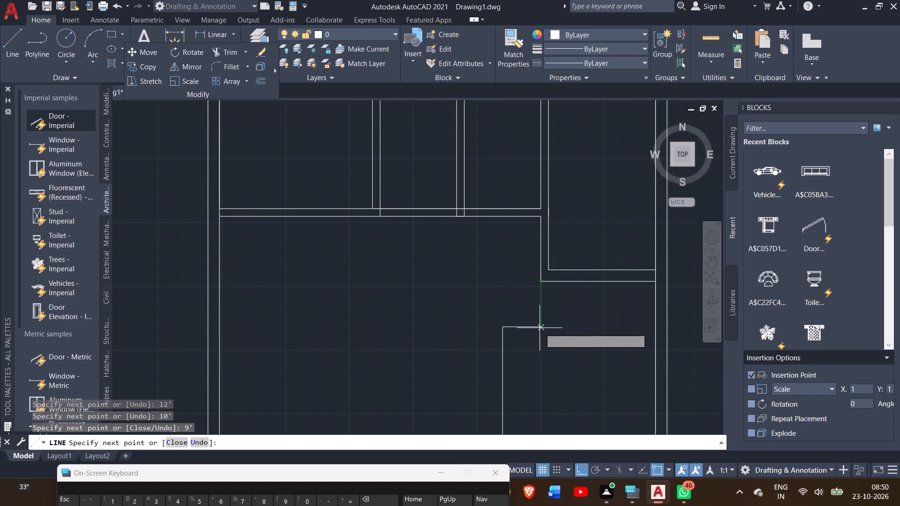
{"action": "scroll", "coordinate": [540, 327], "scroll_direction": "up", "scroll_amount": 3, "text": "ctrl"}
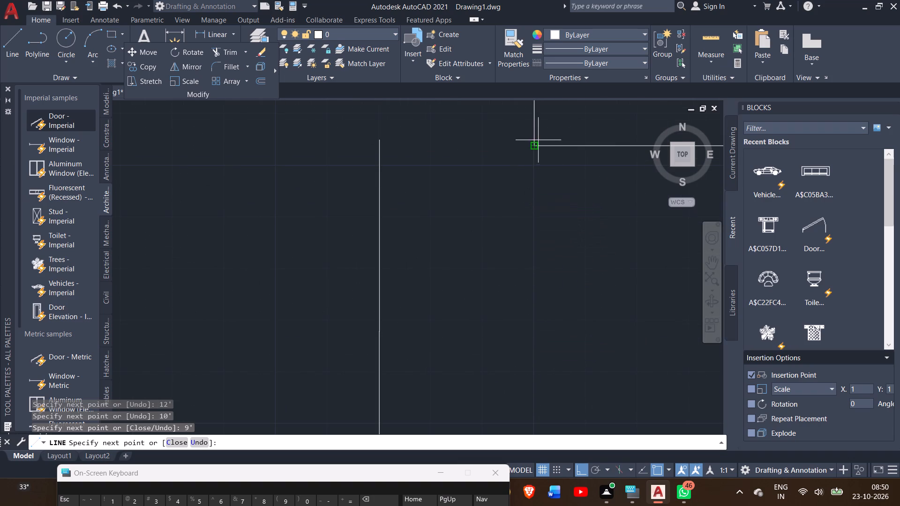
{"action": "left_click", "coordinate": [535, 332]}
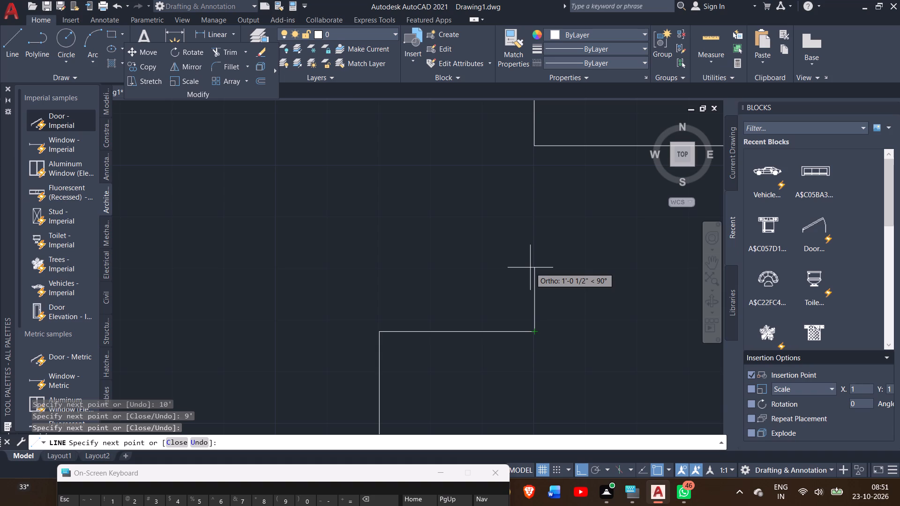
{"action": "scroll", "coordinate": [530, 268], "scroll_direction": "down", "scroll_amount": 2, "text": "ctrl"}
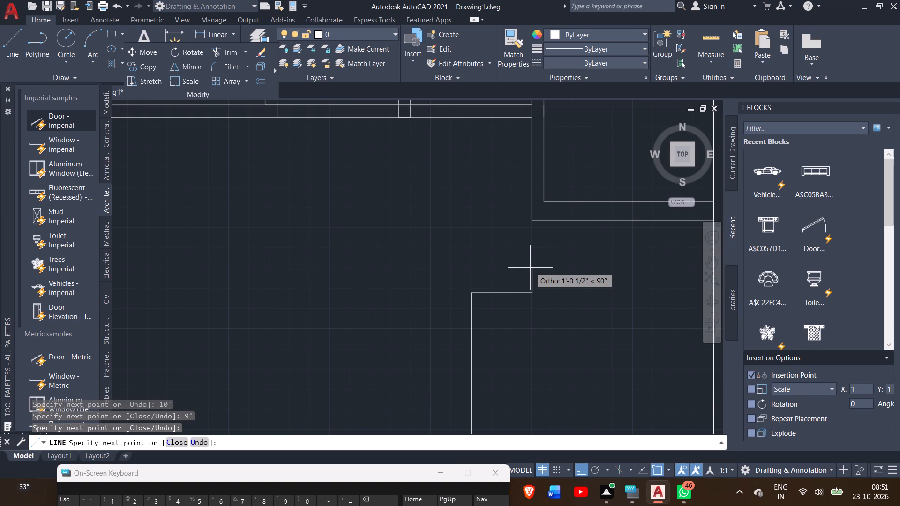
{"action": "scroll", "coordinate": [530, 268], "scroll_direction": "down", "scroll_amount": 2, "text": "ctrl"}
{"action": "left_click", "coordinate": [530, 268]}
{"action": "right_click", "coordinate": [530, 268]}
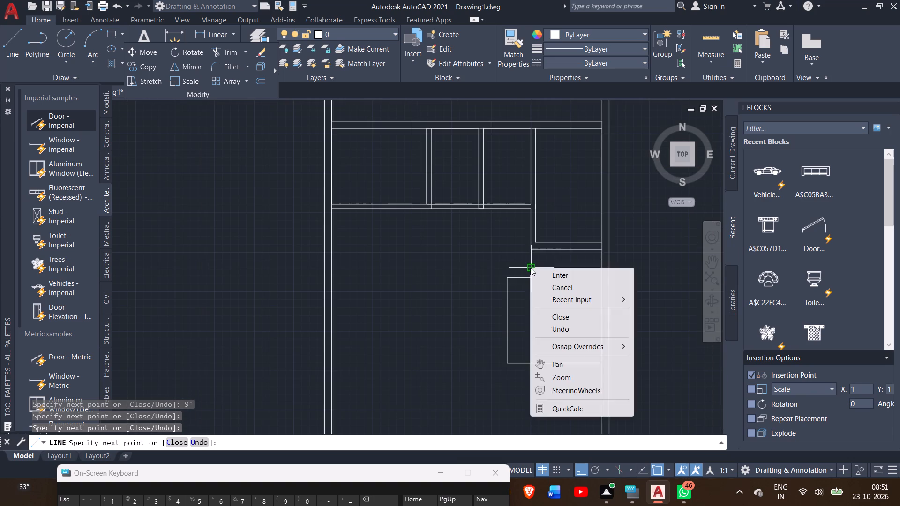
{"action": "left_click", "coordinate": [556, 279]}
Draw the new room's south wall outer face 9" below its bottom line, from the east wall west to the room's edge, closing its end.
{"action": "scroll", "coordinate": [556, 279], "scroll_direction": "up", "scroll_amount": 1, "text": "ctrl"}
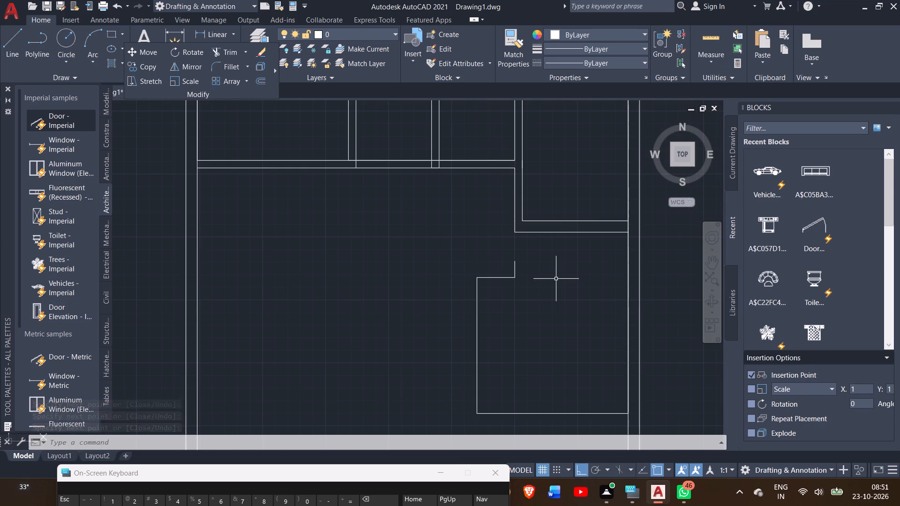
{"action": "scroll", "coordinate": [556, 279], "scroll_direction": "down", "scroll_amount": 1, "text": "ctrl"}
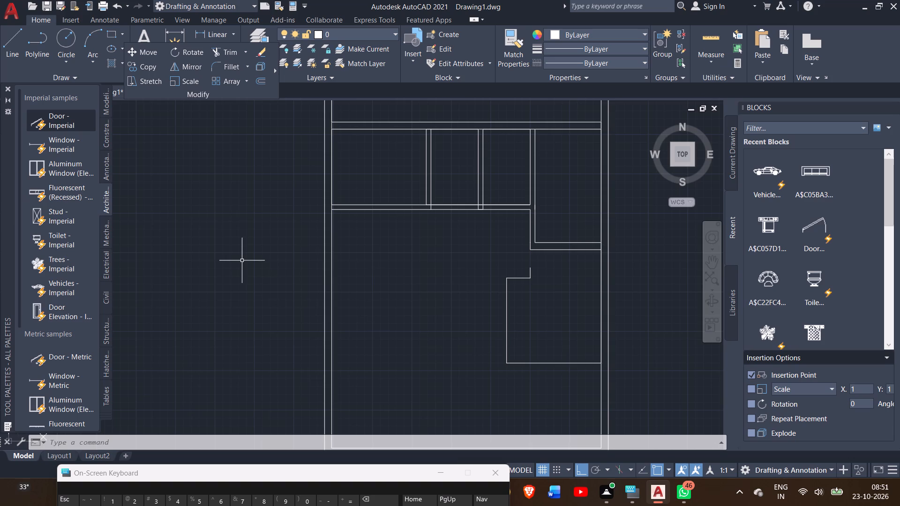
{"action": "left_click", "coordinate": [22, 37]}
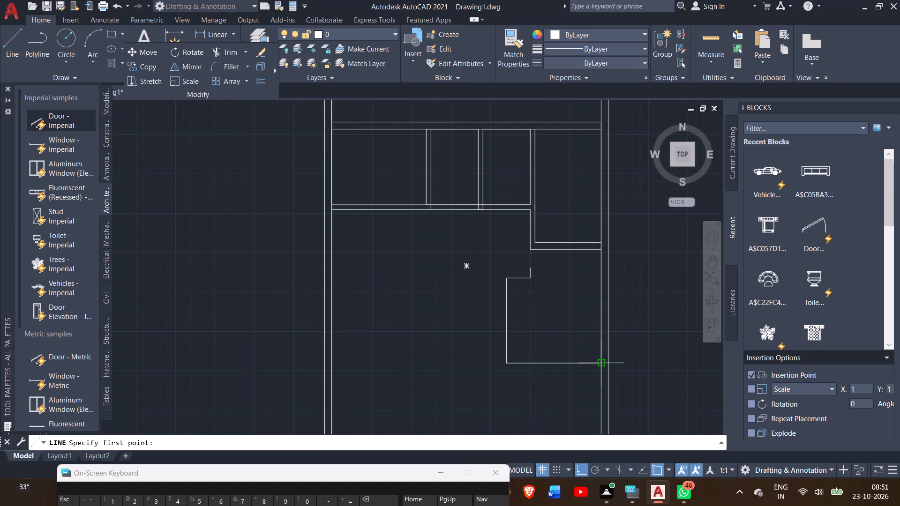
{"action": "left_click_drag", "start_coordinate": [600, 364], "coordinate": [597, 379]}
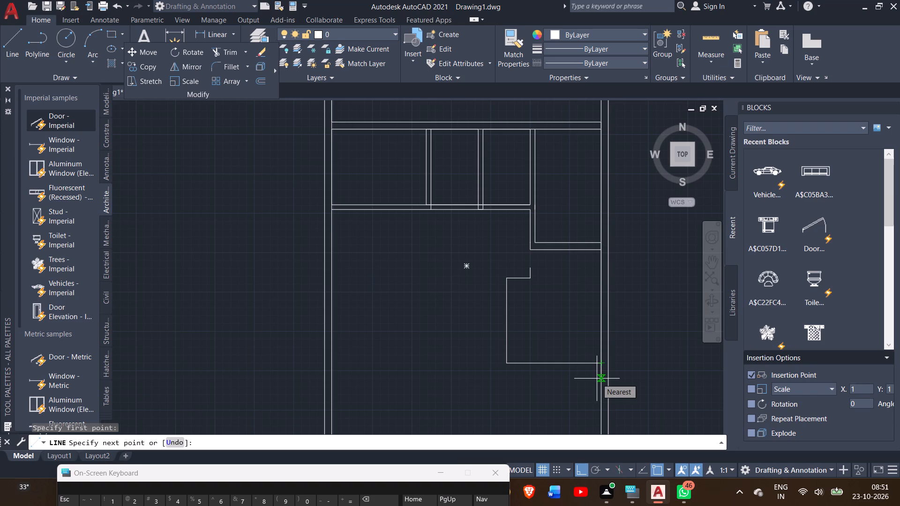
{"action": "key", "text": "9"}
{"action": "key", "text": "shift+quotedbl"}
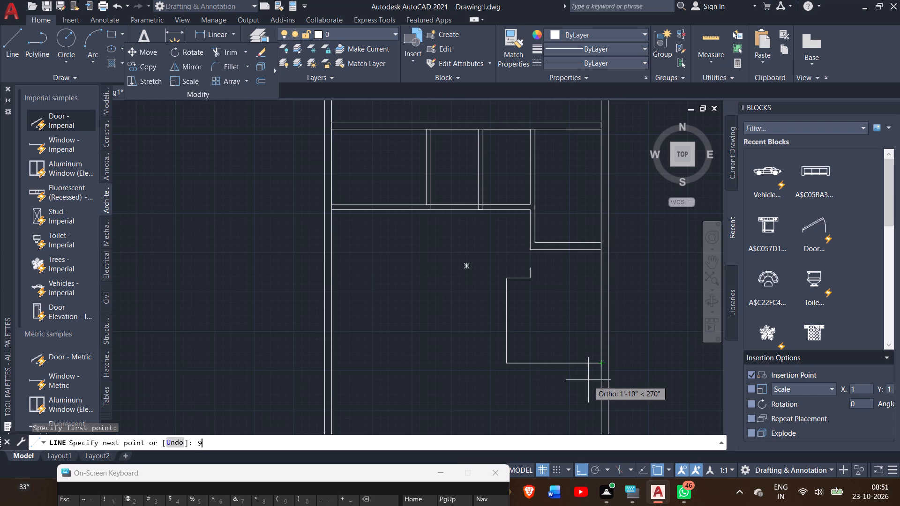
{"action": "key", "text": "Return"}
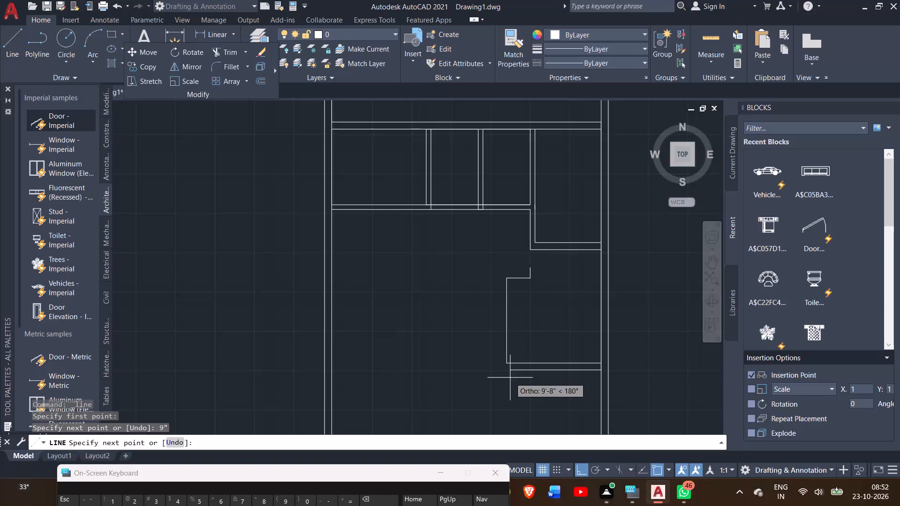
{"action": "scroll", "coordinate": [510, 378], "scroll_direction": "up", "scroll_amount": 2, "text": "ctrl"}
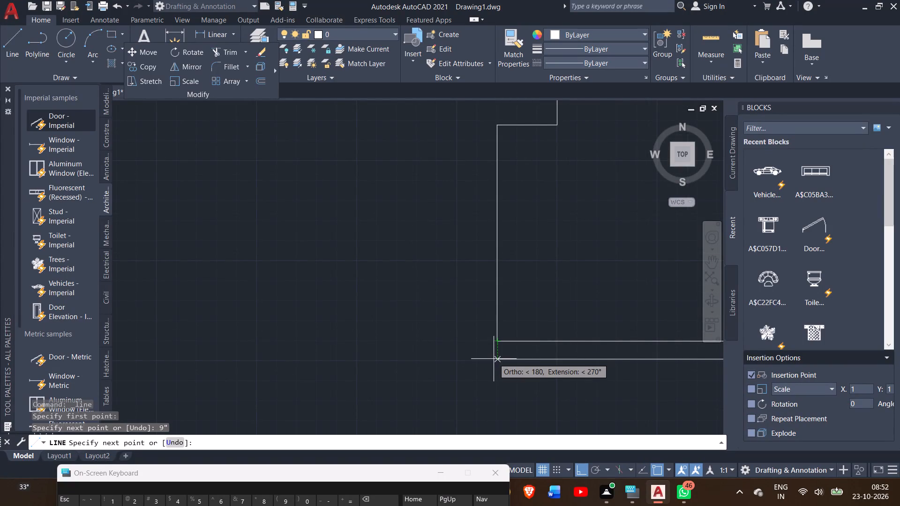
{"action": "left_click", "coordinate": [496, 359]}
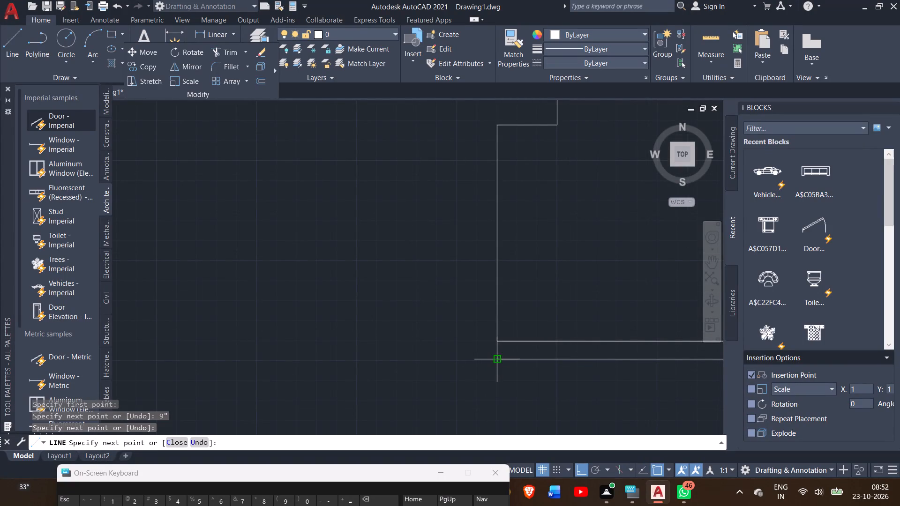
{"action": "double_click", "coordinate": [497, 340]}
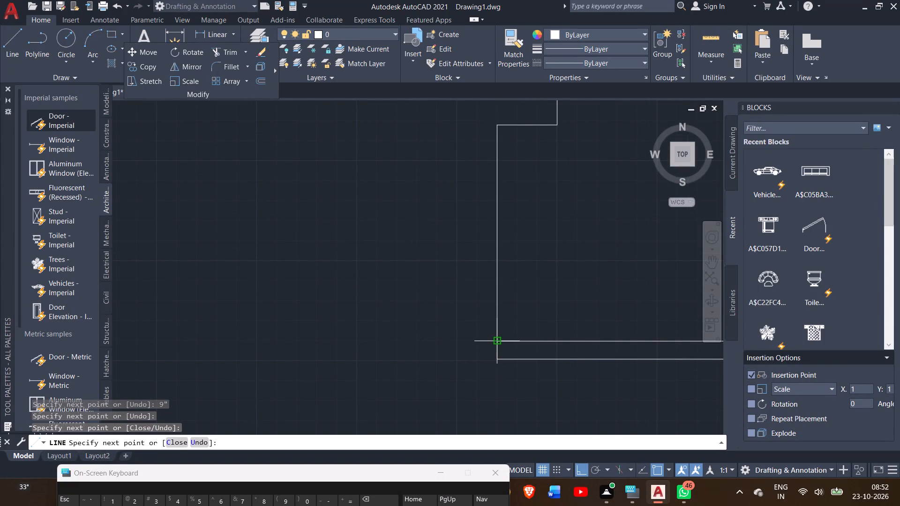
{"action": "right_click", "coordinate": [474, 343]}
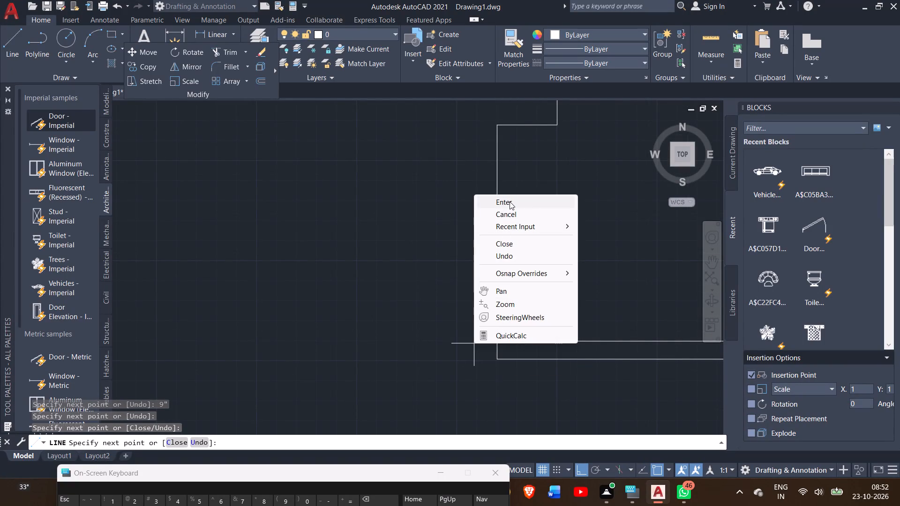
{"action": "left_click", "coordinate": [510, 201]}
{"action": "scroll", "coordinate": [514, 309], "scroll_direction": "left", "scroll_amount": 1}
{"action": "scroll", "coordinate": [514, 309], "scroll_direction": "right", "scroll_amount": 1}
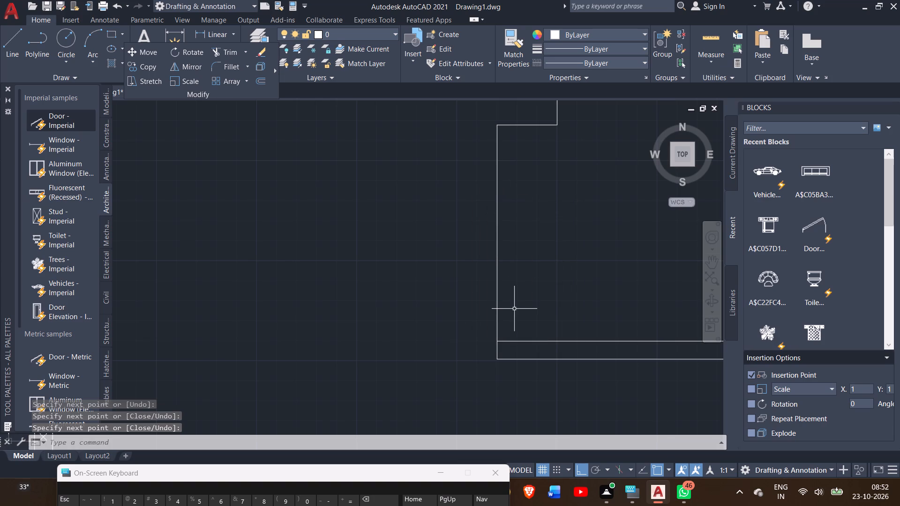
Draw the new room's west wall outer face 9" outside its west line, from the south wall up to the top line, closing its end.
{"action": "scroll", "coordinate": [514, 309], "scroll_direction": "down", "scroll_amount": 1, "text": "ctrl"}
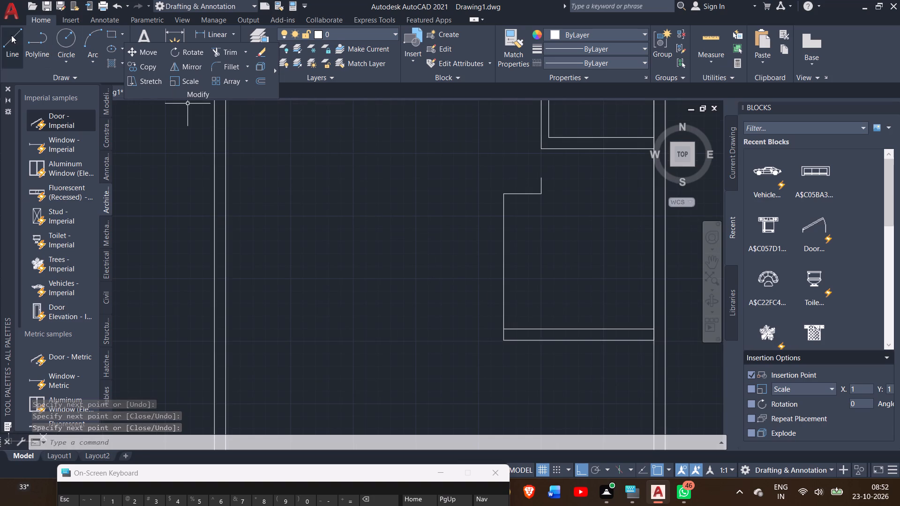
{"action": "left_click", "coordinate": [11, 35]}
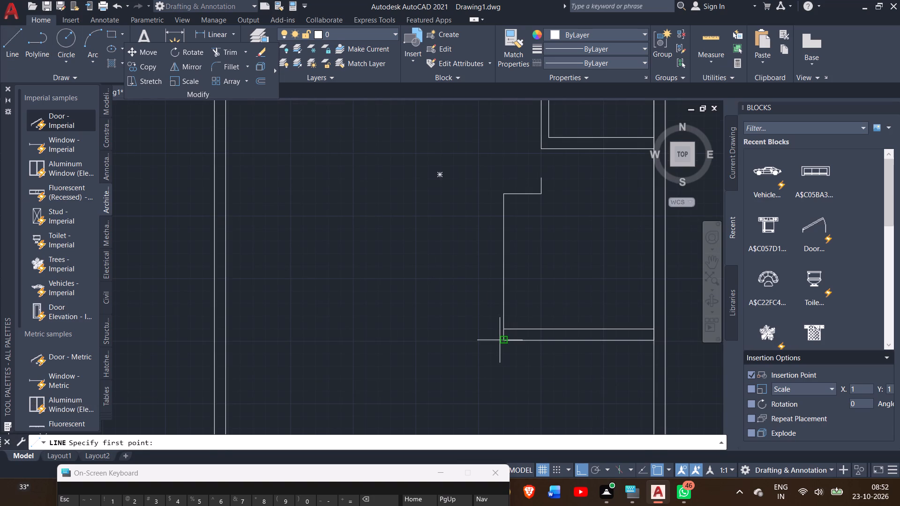
{"action": "left_click_drag", "start_coordinate": [503, 340], "coordinate": [483, 335]}
{"action": "key", "text": "9"}
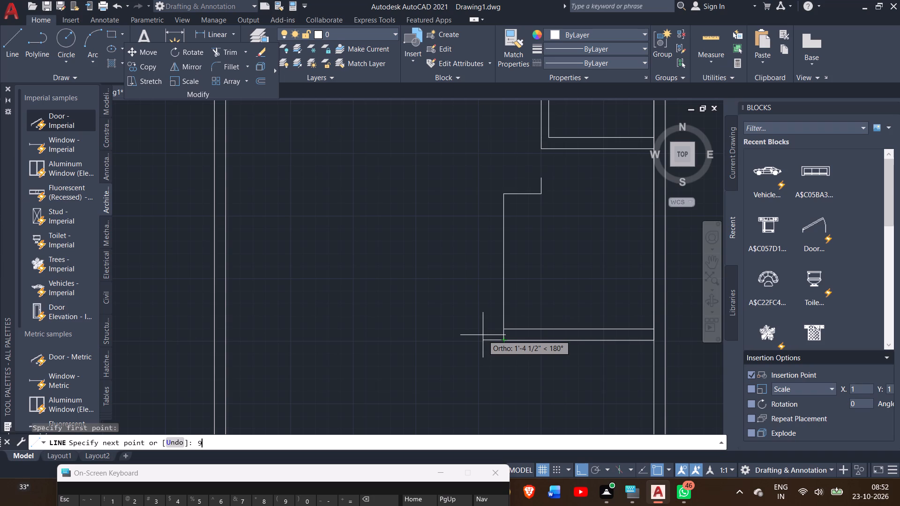
{"action": "key", "text": "shift+quotedbl"}
{"action": "key", "text": "Return"}
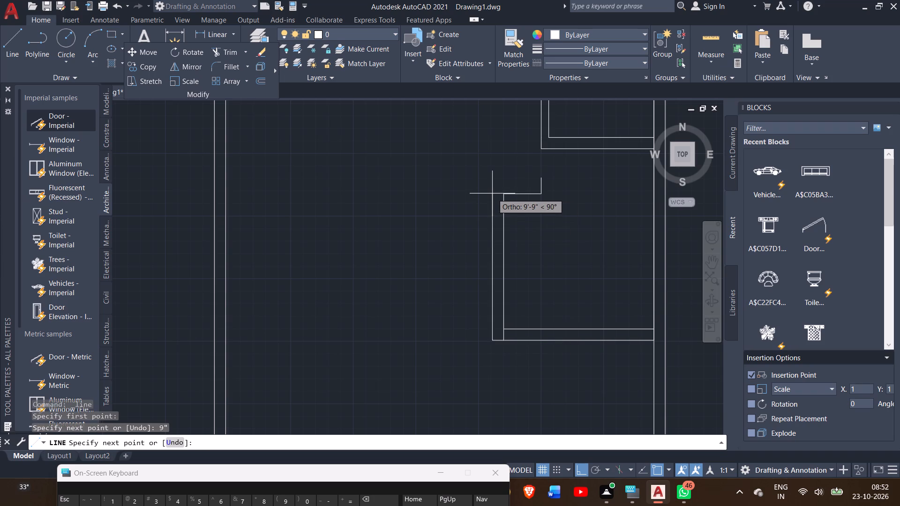
{"action": "scroll", "coordinate": [492, 193], "scroll_direction": "up", "scroll_amount": 1, "text": "ctrl"}
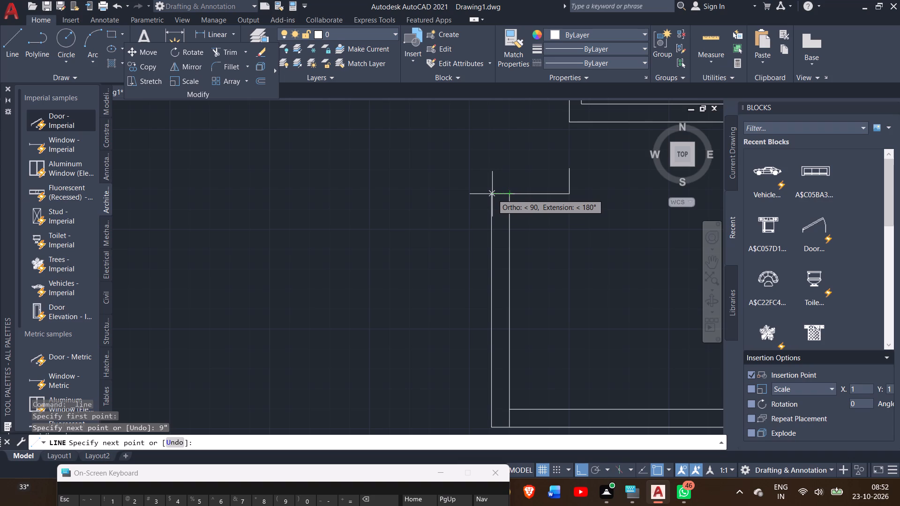
{"action": "left_click", "coordinate": [492, 194]}
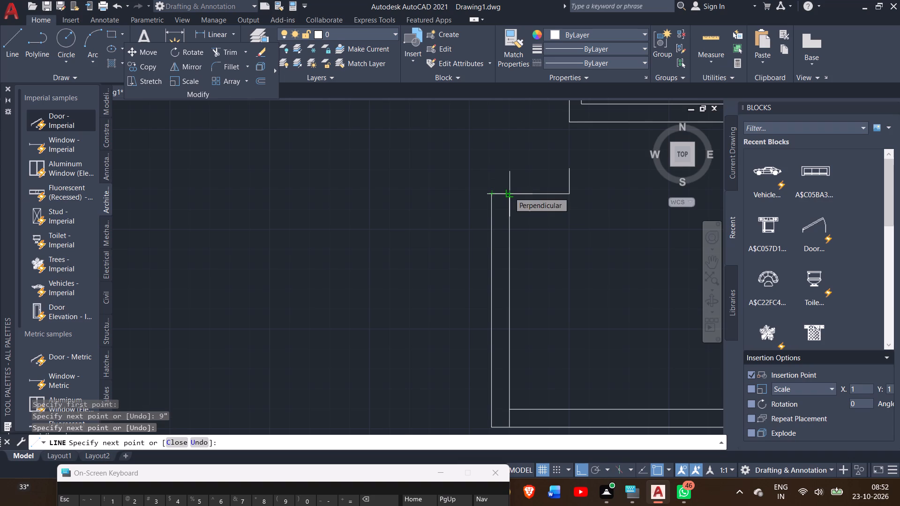
{"action": "left_click", "coordinate": [509, 192]}
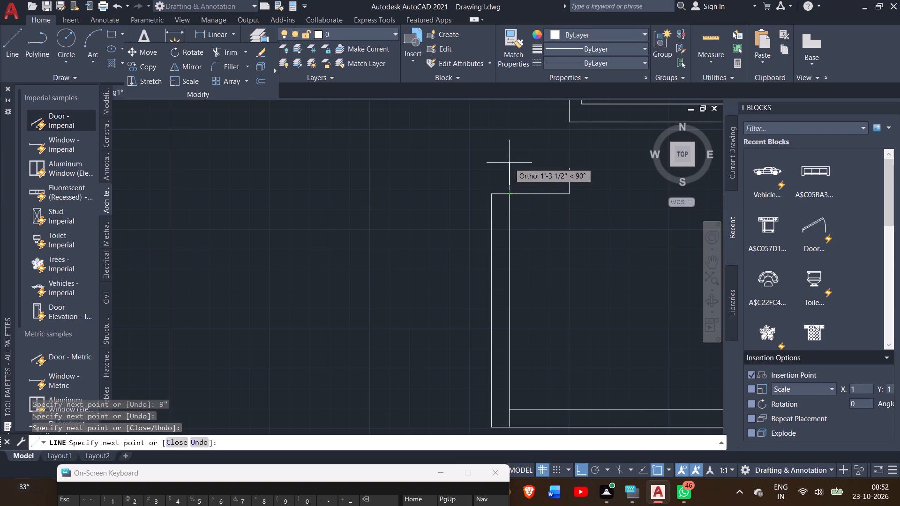
{"action": "right_click", "coordinate": [509, 163]}
{"action": "left_click", "coordinate": [528, 169]}
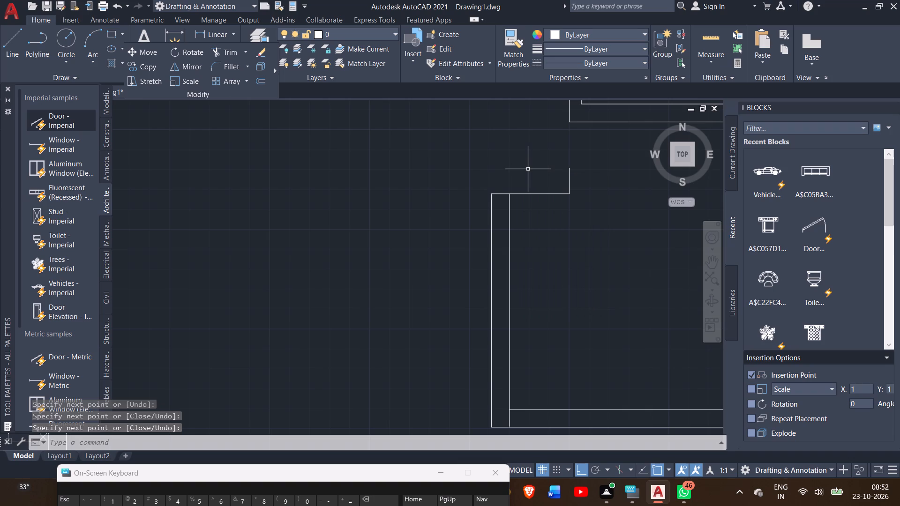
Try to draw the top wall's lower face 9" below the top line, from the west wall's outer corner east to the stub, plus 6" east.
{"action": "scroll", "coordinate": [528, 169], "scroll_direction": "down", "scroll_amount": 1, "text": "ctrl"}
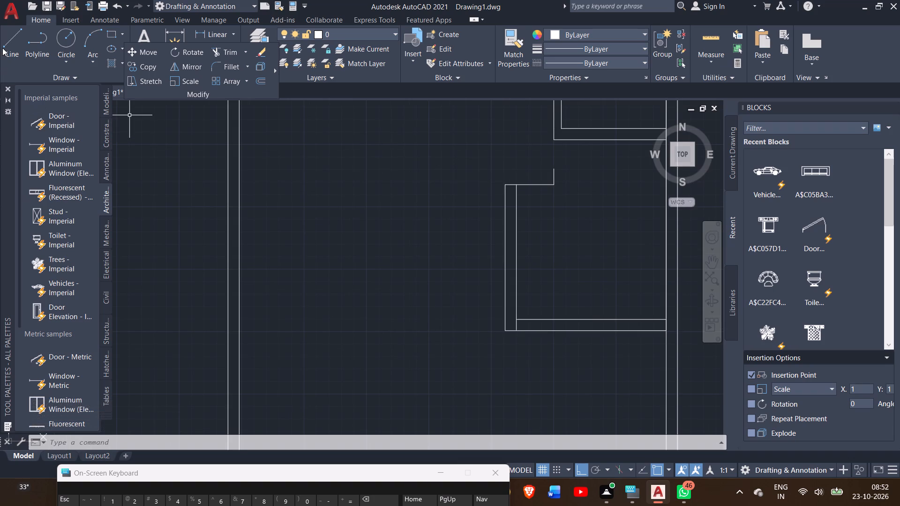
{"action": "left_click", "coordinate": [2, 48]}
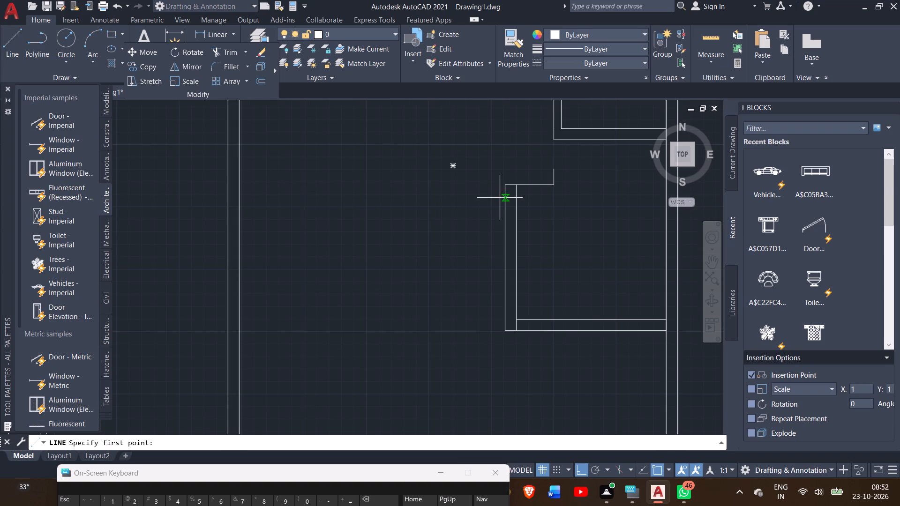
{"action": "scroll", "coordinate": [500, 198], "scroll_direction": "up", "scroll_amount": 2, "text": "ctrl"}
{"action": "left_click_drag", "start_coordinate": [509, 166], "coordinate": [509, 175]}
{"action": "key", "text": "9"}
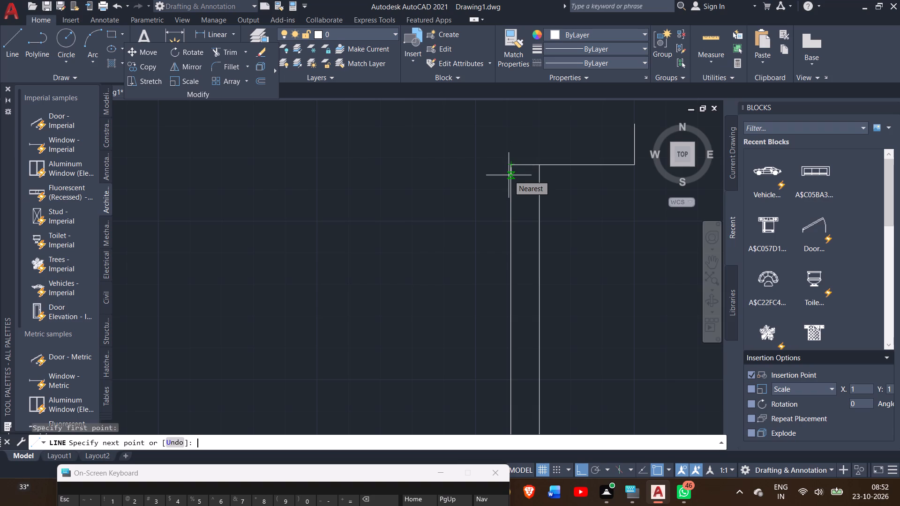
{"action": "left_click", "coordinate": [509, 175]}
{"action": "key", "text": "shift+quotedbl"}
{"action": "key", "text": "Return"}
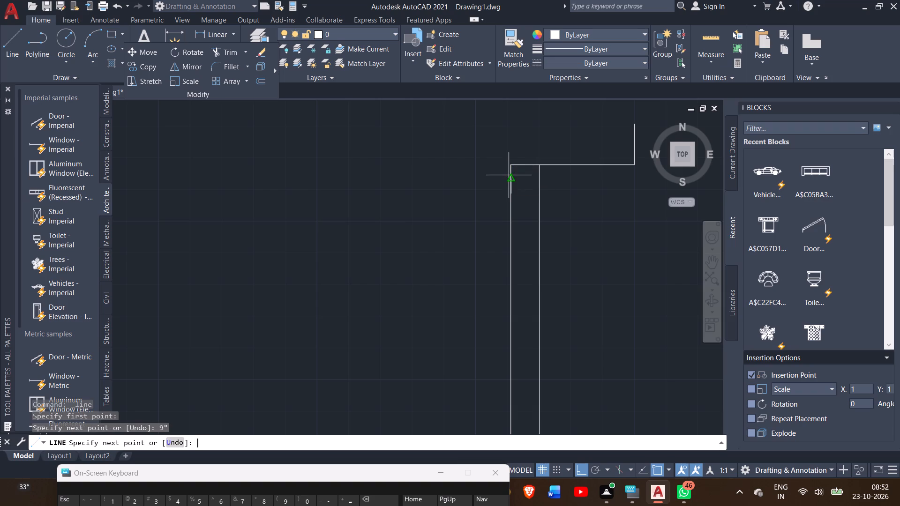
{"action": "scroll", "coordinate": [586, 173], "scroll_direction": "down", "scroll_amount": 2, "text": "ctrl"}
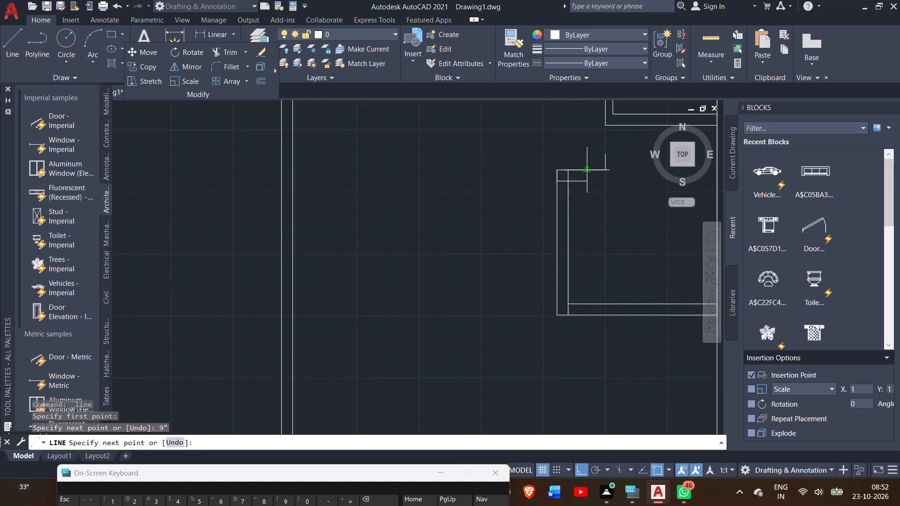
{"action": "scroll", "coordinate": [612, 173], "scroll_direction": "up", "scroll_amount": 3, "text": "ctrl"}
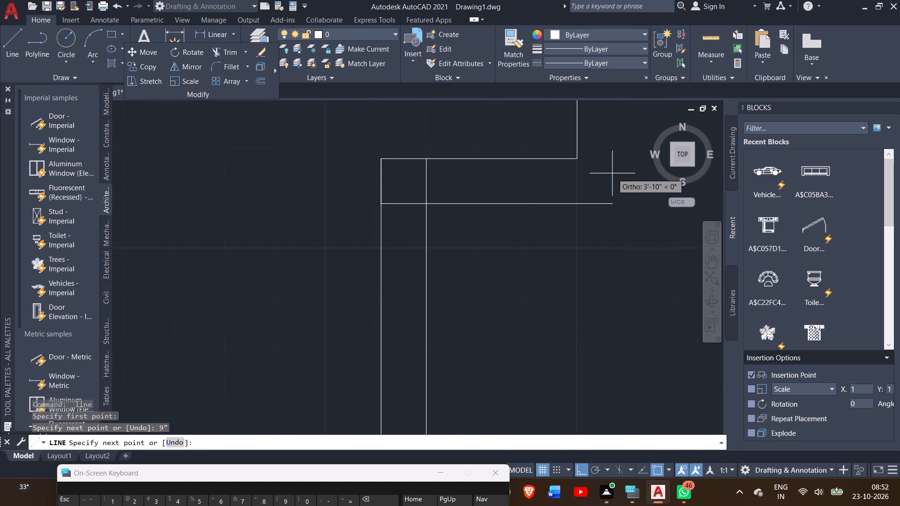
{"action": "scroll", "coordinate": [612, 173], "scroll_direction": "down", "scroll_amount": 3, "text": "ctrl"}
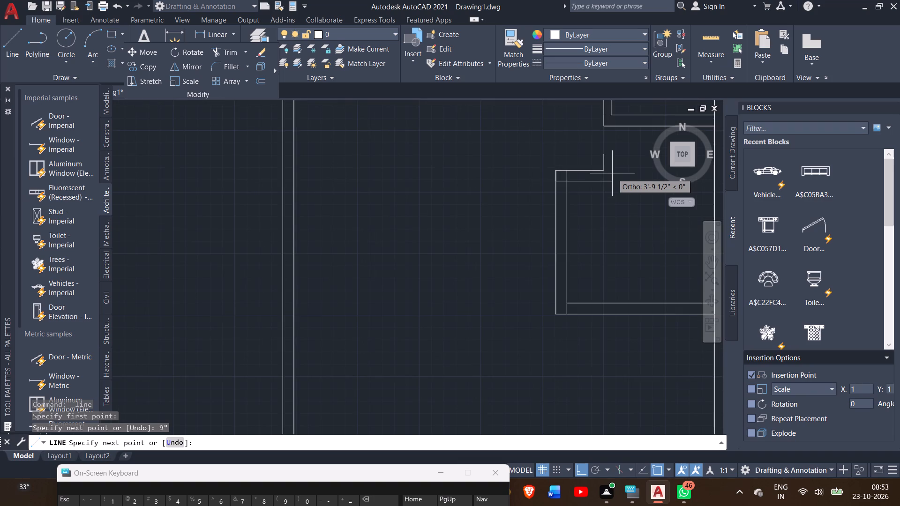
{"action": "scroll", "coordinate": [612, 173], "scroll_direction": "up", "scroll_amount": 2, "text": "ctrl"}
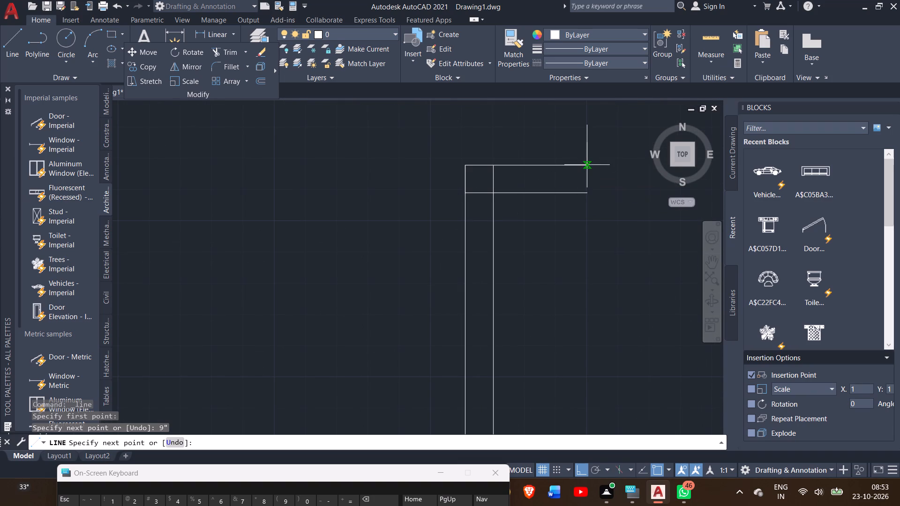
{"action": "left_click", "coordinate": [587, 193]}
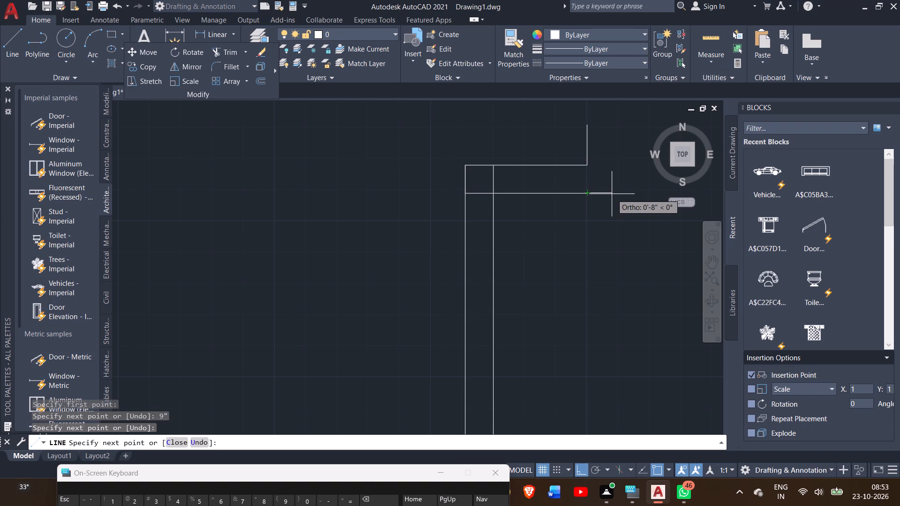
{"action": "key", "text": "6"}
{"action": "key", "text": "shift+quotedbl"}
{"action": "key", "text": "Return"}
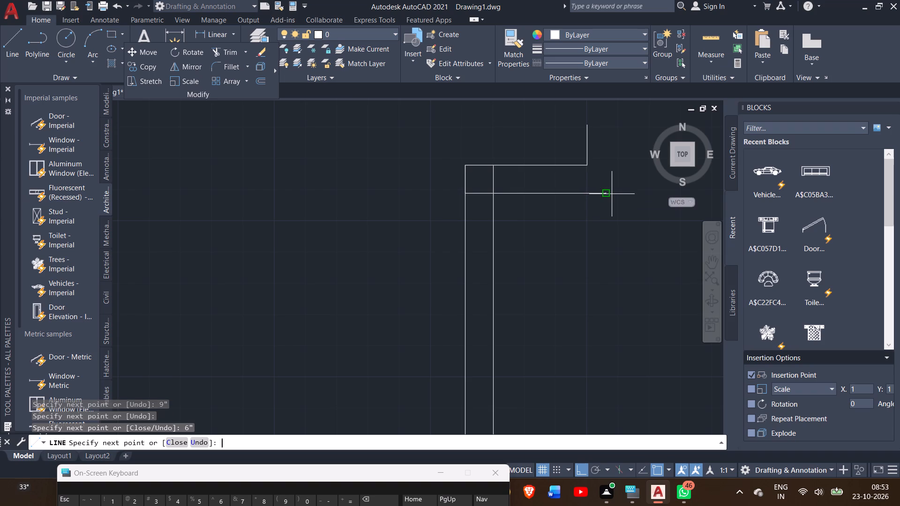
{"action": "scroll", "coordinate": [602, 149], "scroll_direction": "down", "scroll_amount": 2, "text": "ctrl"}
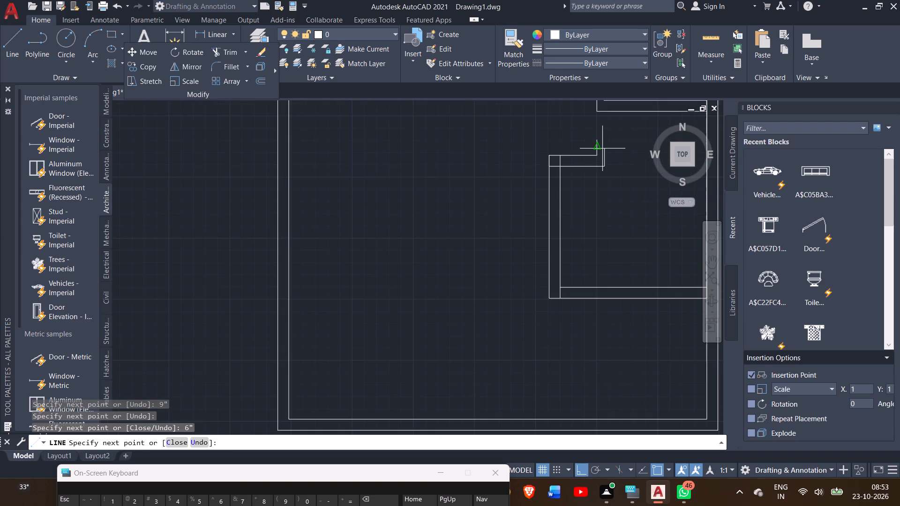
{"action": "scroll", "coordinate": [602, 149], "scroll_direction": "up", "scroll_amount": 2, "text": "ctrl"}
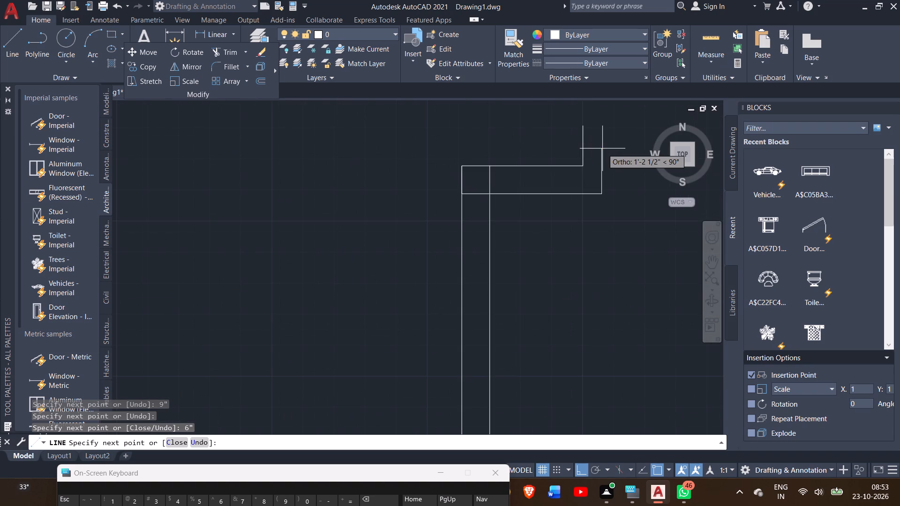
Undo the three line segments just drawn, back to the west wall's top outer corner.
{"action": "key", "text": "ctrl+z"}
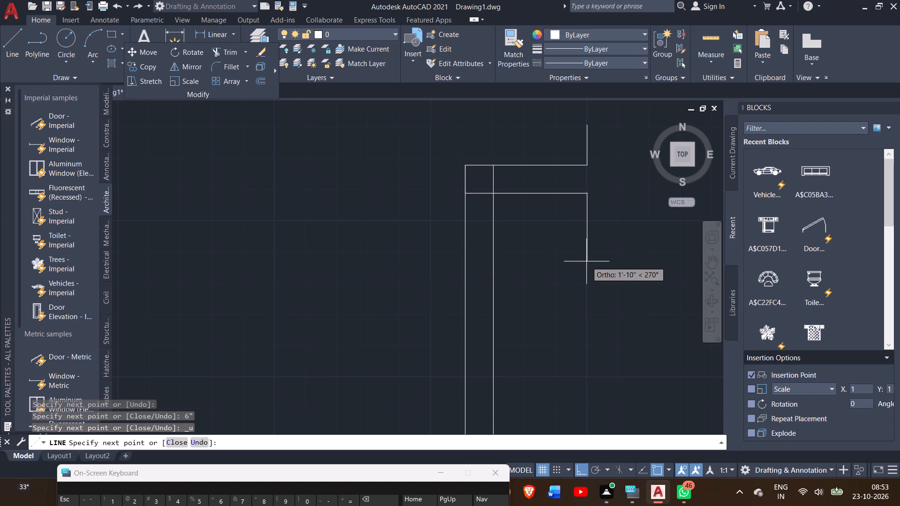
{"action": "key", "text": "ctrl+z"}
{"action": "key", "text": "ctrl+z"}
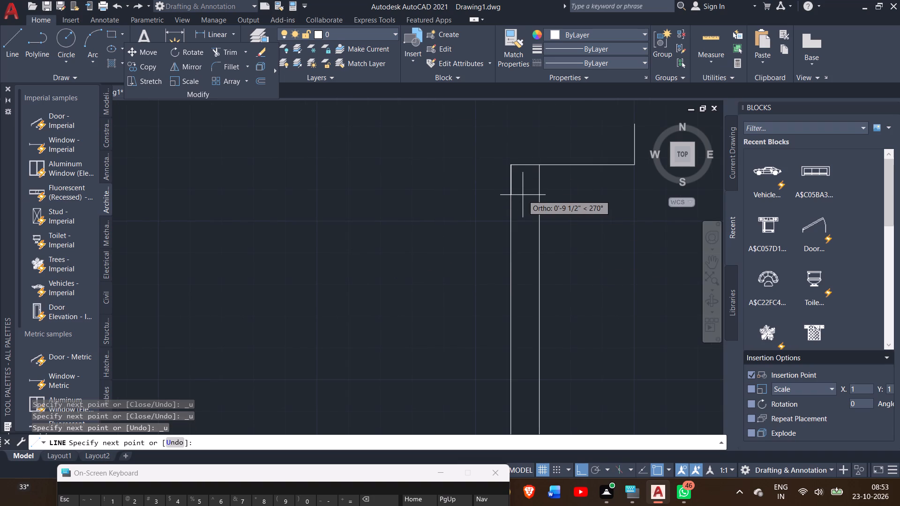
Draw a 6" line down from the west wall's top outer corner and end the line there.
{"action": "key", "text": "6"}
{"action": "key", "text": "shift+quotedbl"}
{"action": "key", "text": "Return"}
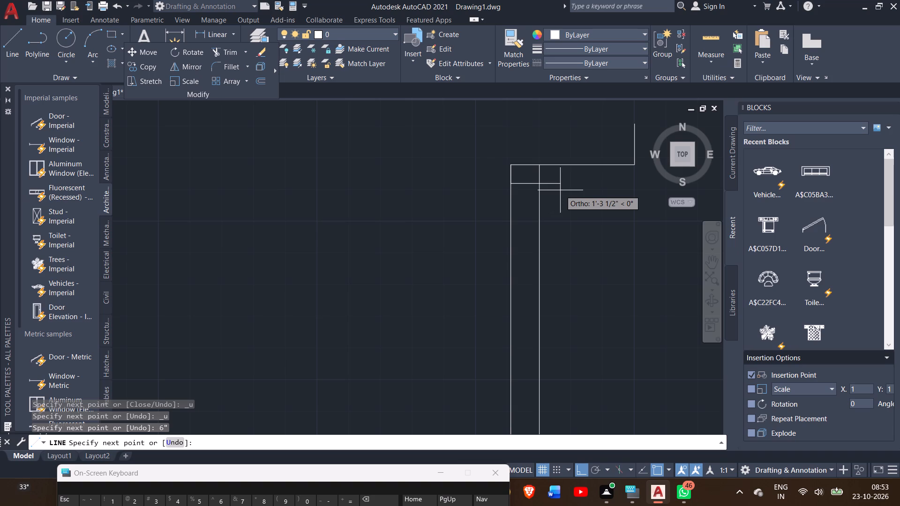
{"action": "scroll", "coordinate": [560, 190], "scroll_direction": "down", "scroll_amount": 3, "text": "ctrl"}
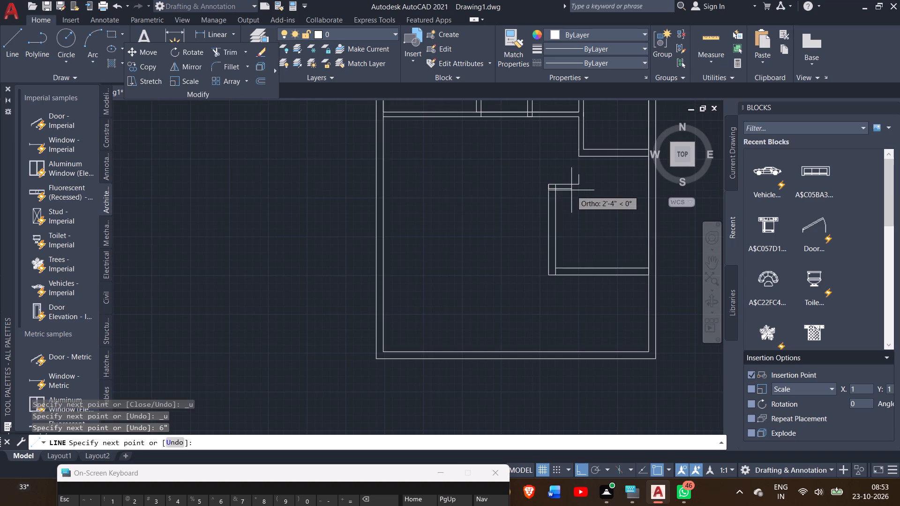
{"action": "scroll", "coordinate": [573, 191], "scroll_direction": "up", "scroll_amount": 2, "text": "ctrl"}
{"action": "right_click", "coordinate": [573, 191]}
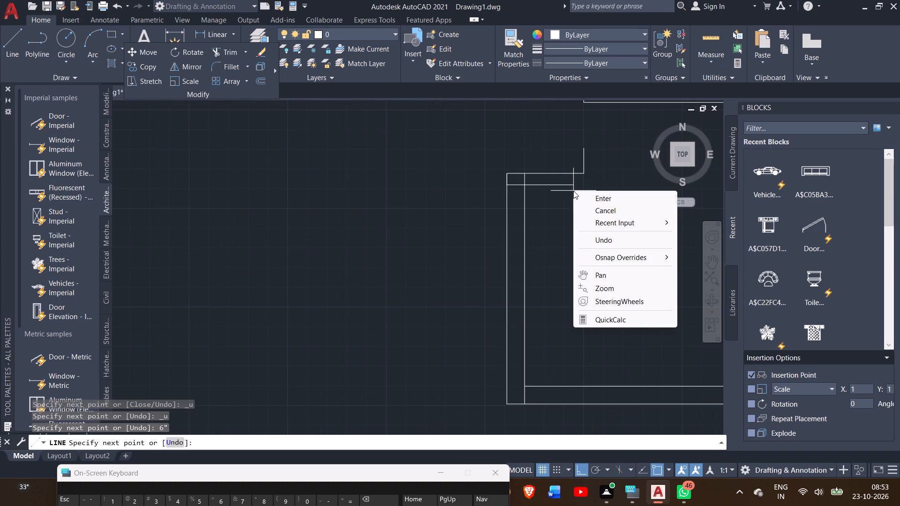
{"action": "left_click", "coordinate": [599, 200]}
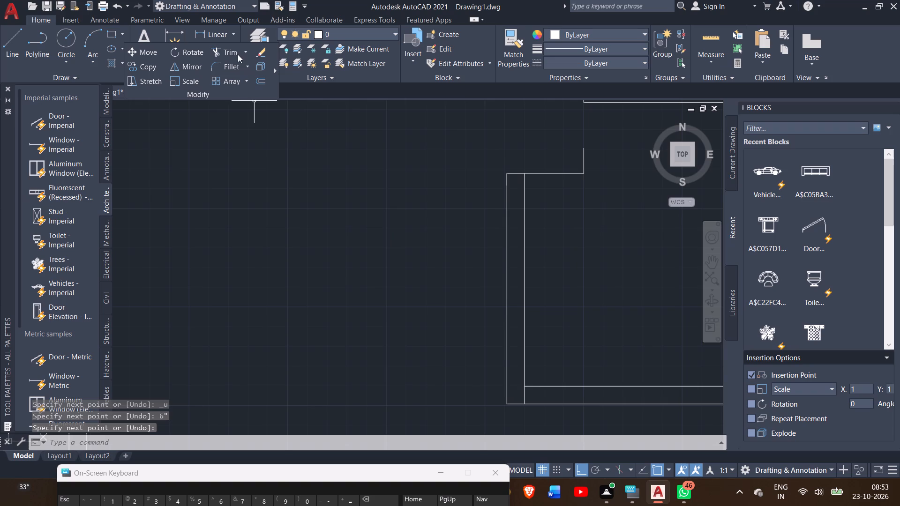
Use Trim to remove both west wall lines of the new room, its top line, the short corner pieces and the stub.
{"action": "left_click", "coordinate": [238, 54]}
{"action": "left_click_drag", "start_coordinate": [543, 265], "coordinate": [472, 263]}
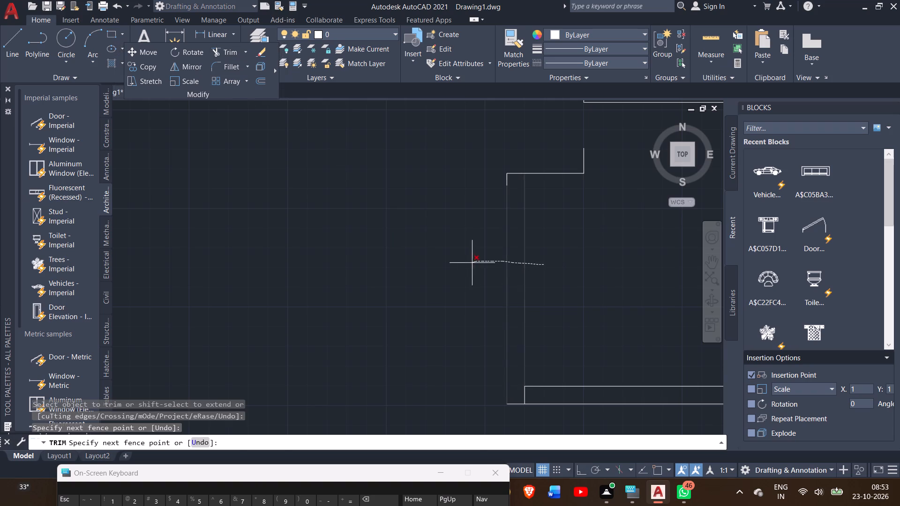
{"action": "left_click_drag", "start_coordinate": [472, 263], "coordinate": [470, 265]}
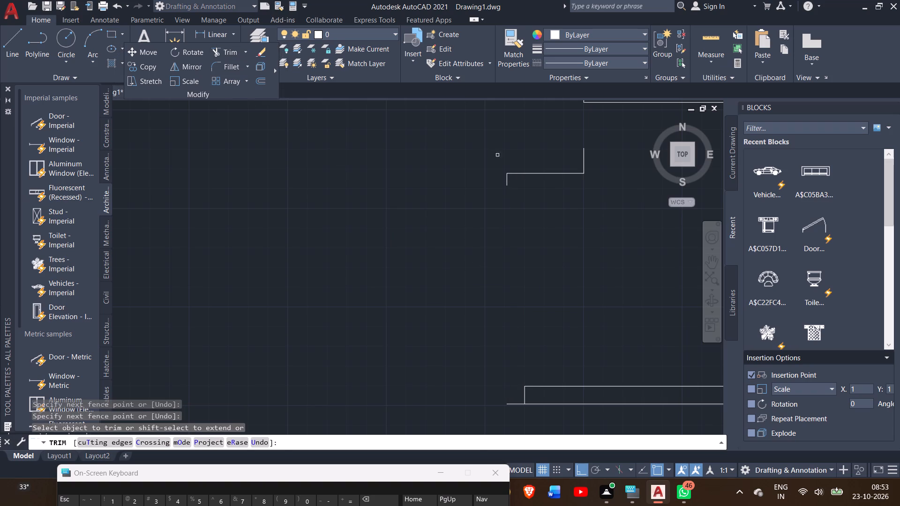
{"action": "left_click", "coordinate": [580, 180]}
{"action": "left_click_drag", "start_coordinate": [580, 180], "coordinate": [547, 147]}
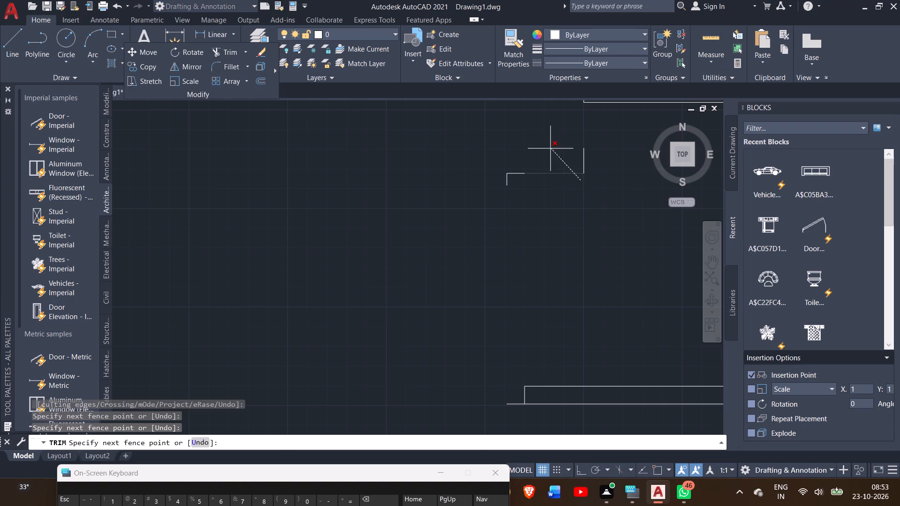
{"action": "left_click_drag", "start_coordinate": [506, 140], "coordinate": [513, 173]}
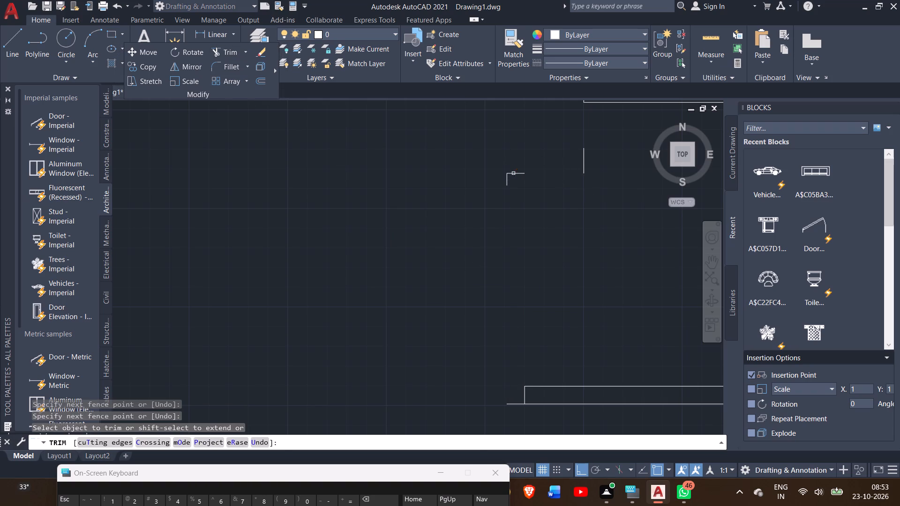
{"action": "left_click_drag", "start_coordinate": [513, 173], "coordinate": [516, 171]}
{"action": "left_click_drag", "start_coordinate": [516, 171], "coordinate": [509, 174]}
{"action": "left_click_drag", "start_coordinate": [509, 174], "coordinate": [566, 162]}
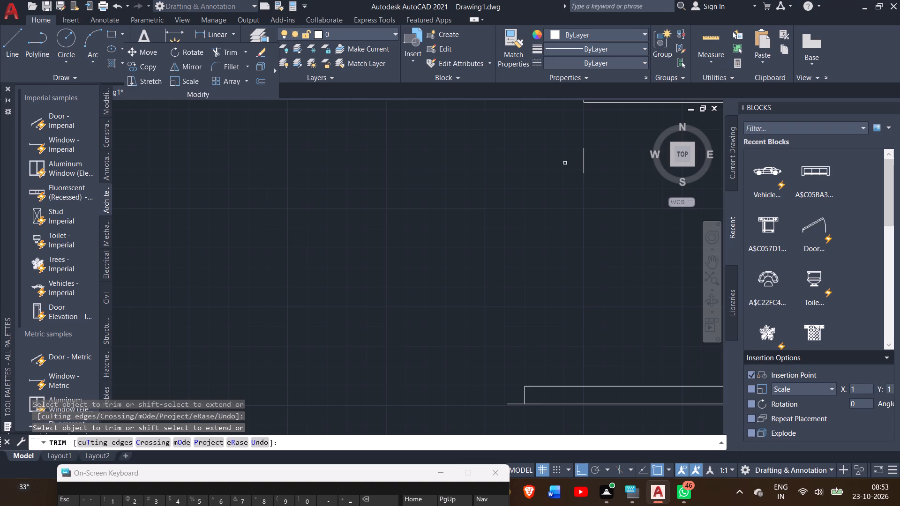
{"action": "left_click_drag", "start_coordinate": [566, 162], "coordinate": [585, 154]}
{"action": "left_click", "coordinate": [585, 154]}
Draw a new west wall outer face from the south wall's lower corner: 6" west, north level with the wall's inner face, and 9' further north.
{"action": "left_click", "coordinate": [8, 49]}
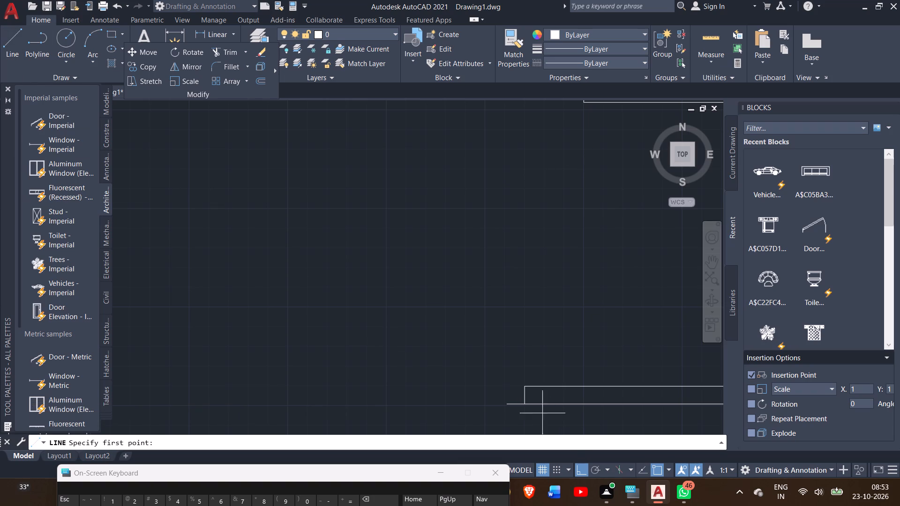
{"action": "left_click", "coordinate": [526, 405]}
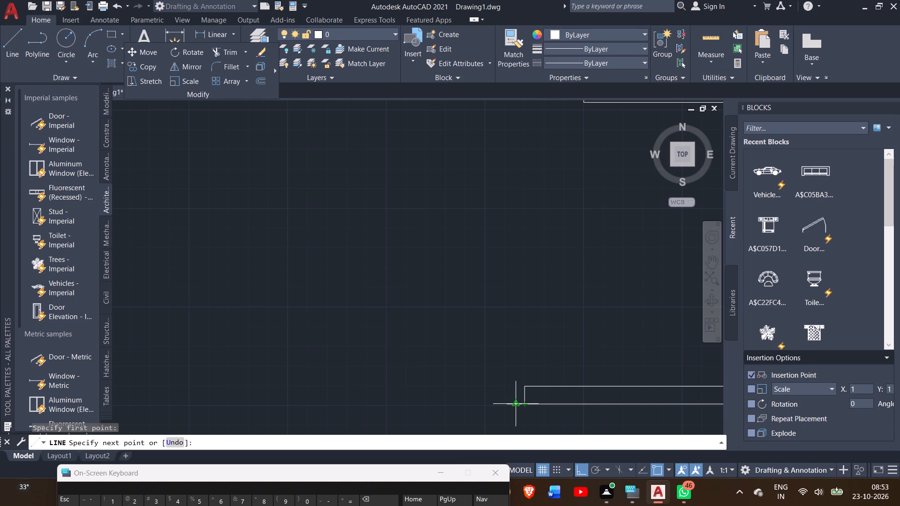
{"action": "key", "text": "6"}
{"action": "key", "text": "shift+quotedbl"}
{"action": "key", "text": "Return"}
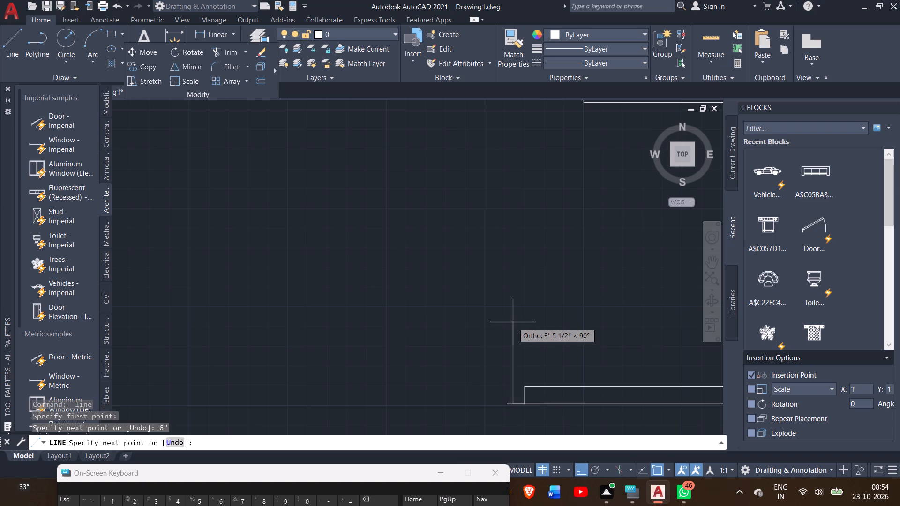
{"action": "scroll", "coordinate": [513, 322], "scroll_direction": "down", "scroll_amount": 2, "text": "ctrl"}
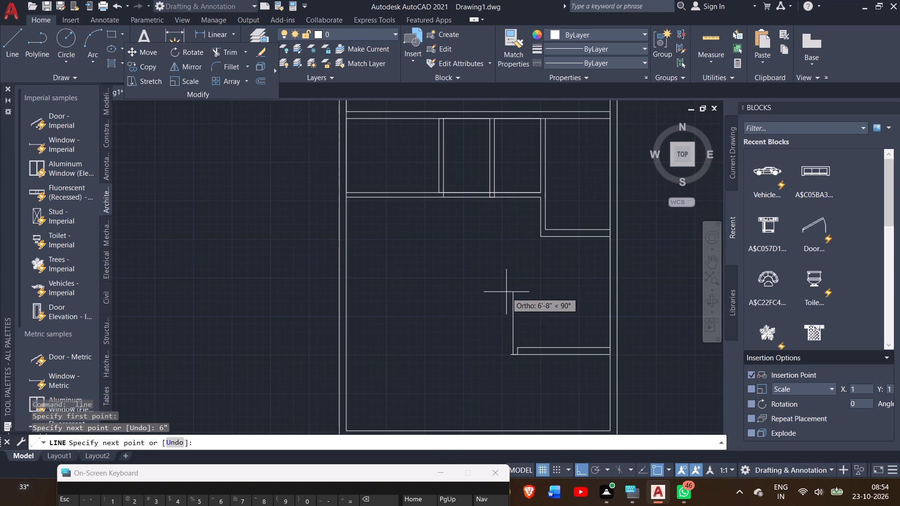
{"action": "scroll", "coordinate": [502, 340], "scroll_direction": "up", "scroll_amount": 3, "text": "ctrl"}
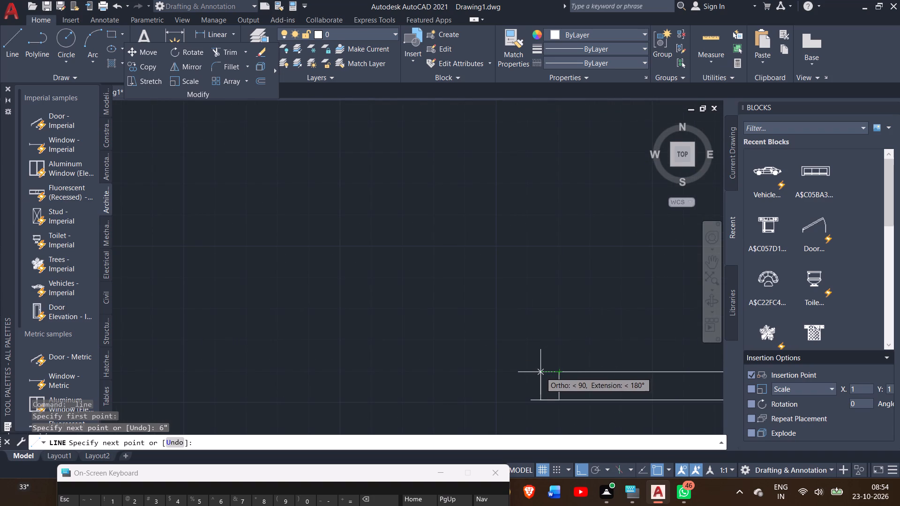
{"action": "left_click", "coordinate": [540, 372]}
{"action": "scroll", "coordinate": [547, 265], "scroll_direction": "down", "scroll_amount": 2, "text": "ctrl"}
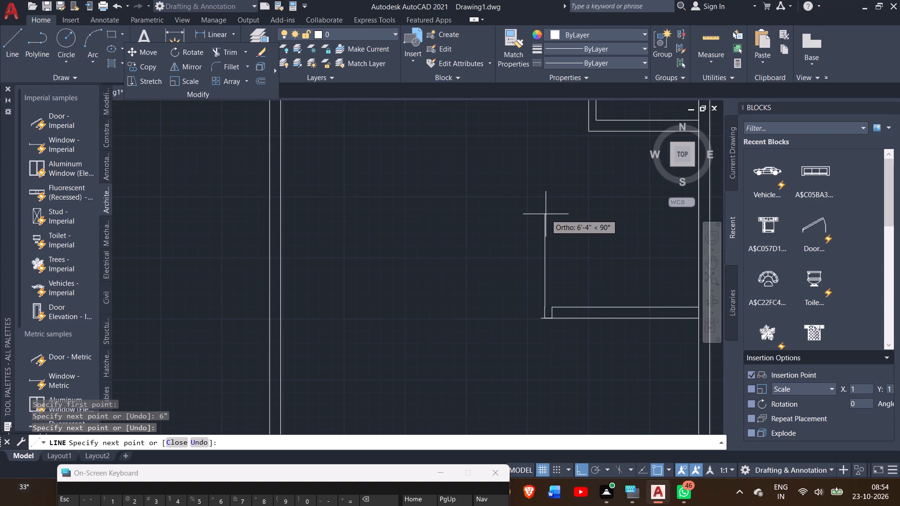
{"action": "type", "text": "9'"}
{"action": "key", "text": "Return"}
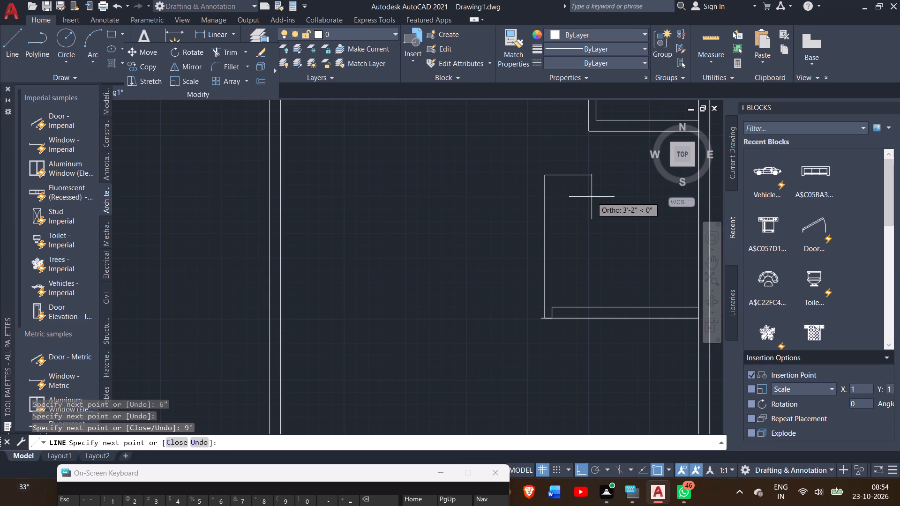
Complete the new room's 6" west wall: 6" east across its north end, south to the south wall's inner-face corner, and end the line.
{"action": "scroll", "coordinate": [592, 197], "scroll_direction": "up", "scroll_amount": 1, "text": "ctrl"}
{"action": "scroll", "coordinate": [592, 197], "scroll_direction": "down", "scroll_amount": 1, "text": "ctrl"}
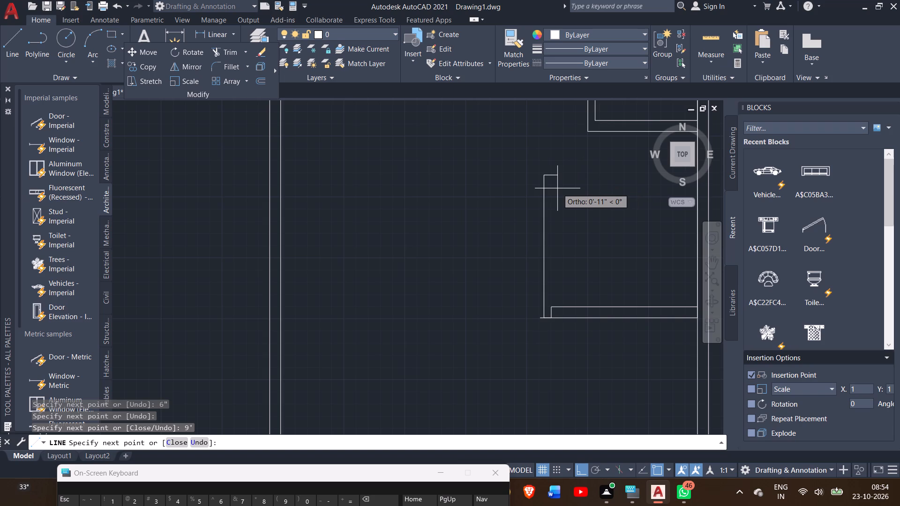
{"action": "key", "text": "6"}
{"action": "key", "text": "shift+quotedbl"}
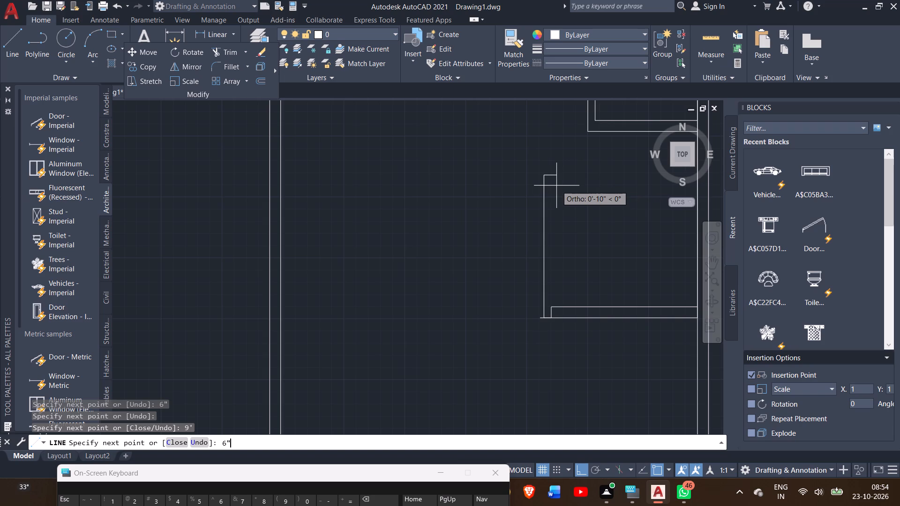
{"action": "key", "text": "Return"}
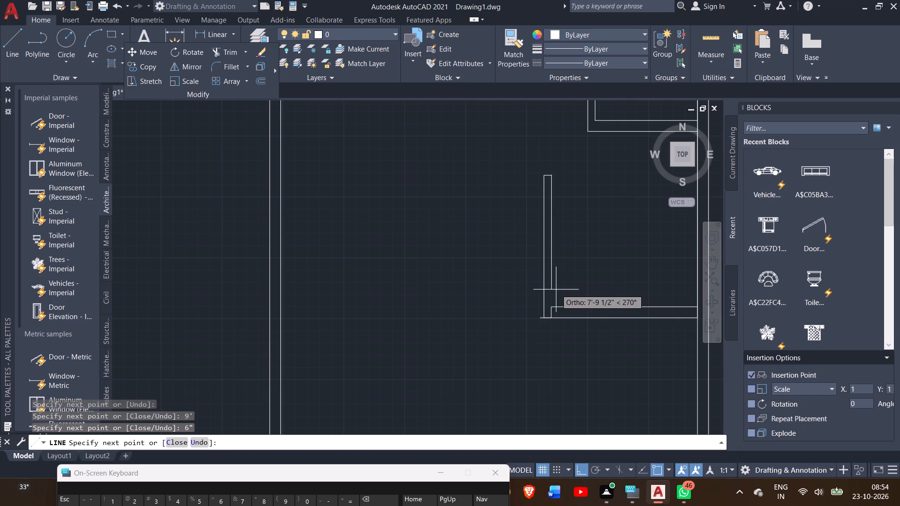
{"action": "scroll", "coordinate": [556, 290], "scroll_direction": "up", "scroll_amount": 2, "text": "ctrl"}
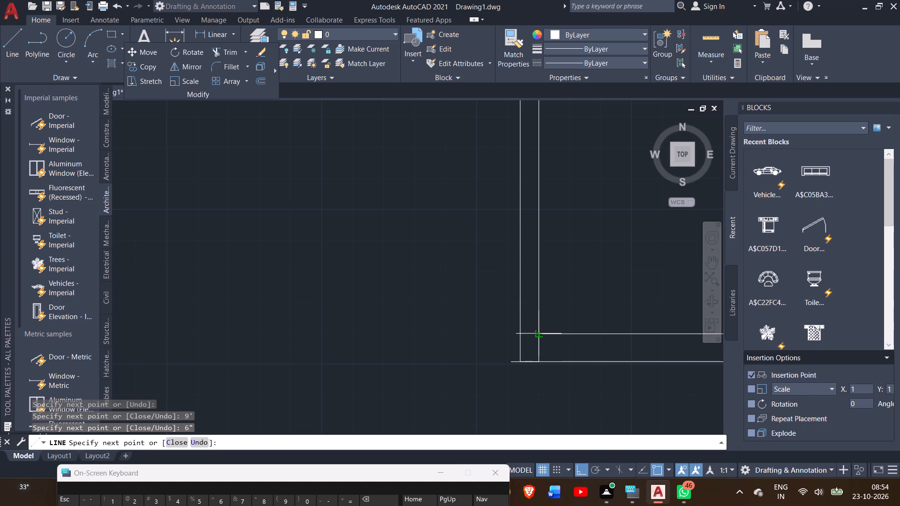
{"action": "left_click", "coordinate": [539, 333]}
{"action": "right_click", "coordinate": [549, 319]}
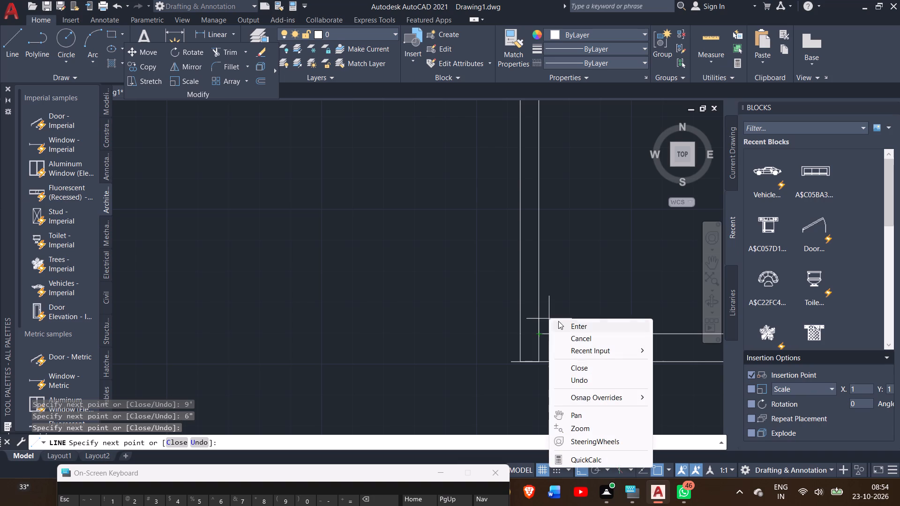
{"action": "left_click", "coordinate": [564, 325]}
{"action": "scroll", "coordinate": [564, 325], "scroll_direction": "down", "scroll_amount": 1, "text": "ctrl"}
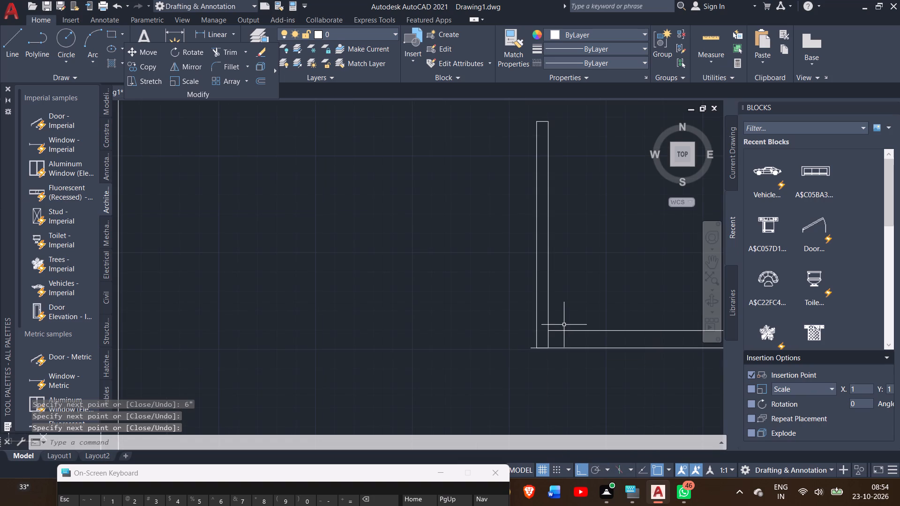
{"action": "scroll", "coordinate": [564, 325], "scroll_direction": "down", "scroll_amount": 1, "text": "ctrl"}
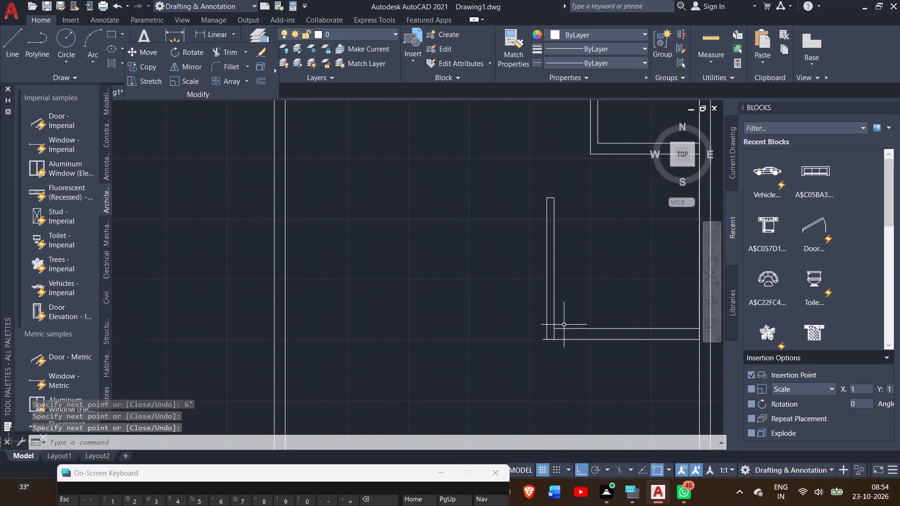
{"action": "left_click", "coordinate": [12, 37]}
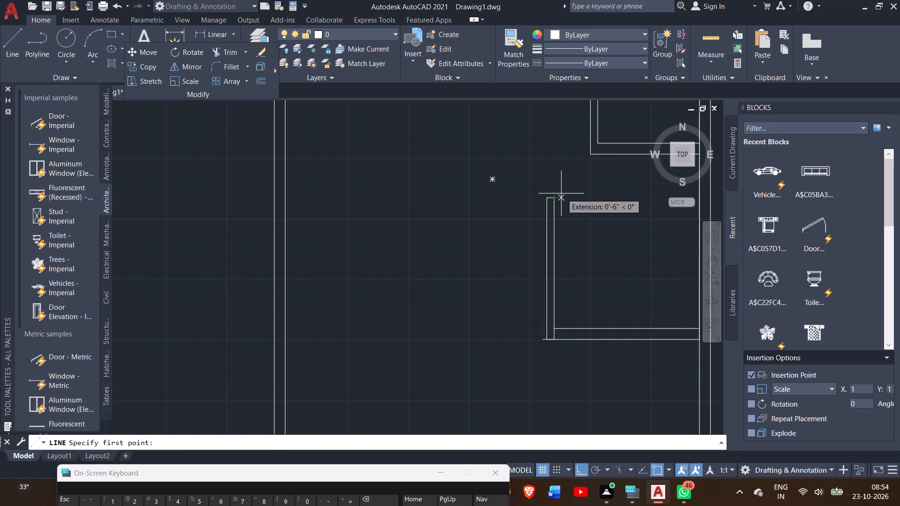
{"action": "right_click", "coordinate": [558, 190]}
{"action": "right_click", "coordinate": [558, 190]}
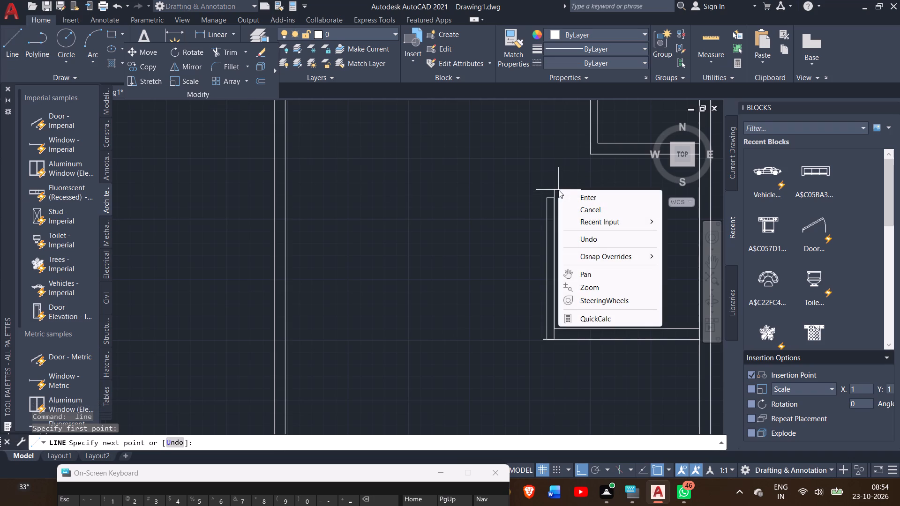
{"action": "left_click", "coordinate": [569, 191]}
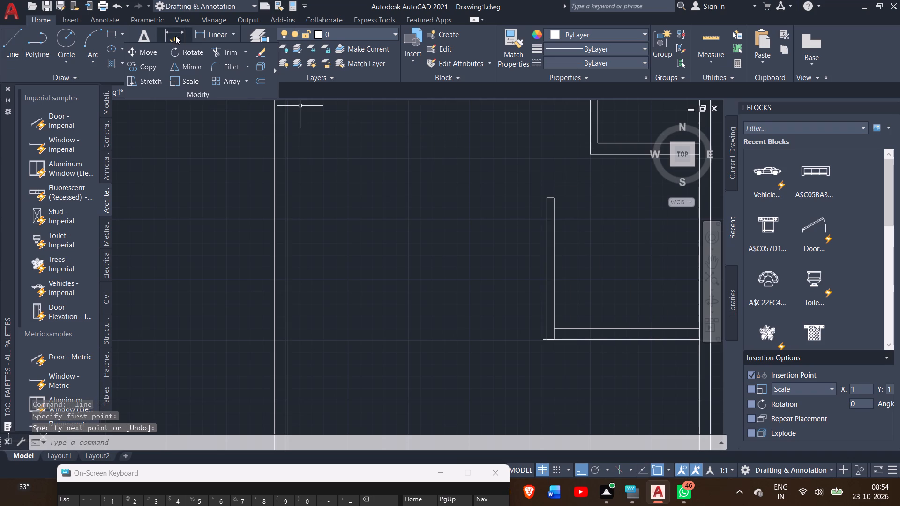
Draw a line from the upper east room's southwest outer corner 3' south, and west to the new west wall's top outer corner.
{"action": "left_click", "coordinate": [15, 52]}
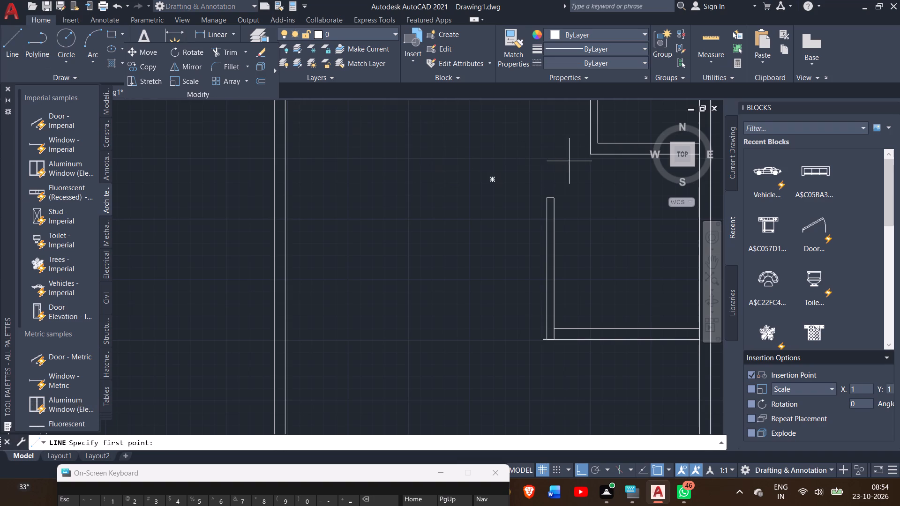
{"action": "left_click_drag", "start_coordinate": [590, 154], "coordinate": [590, 182]}
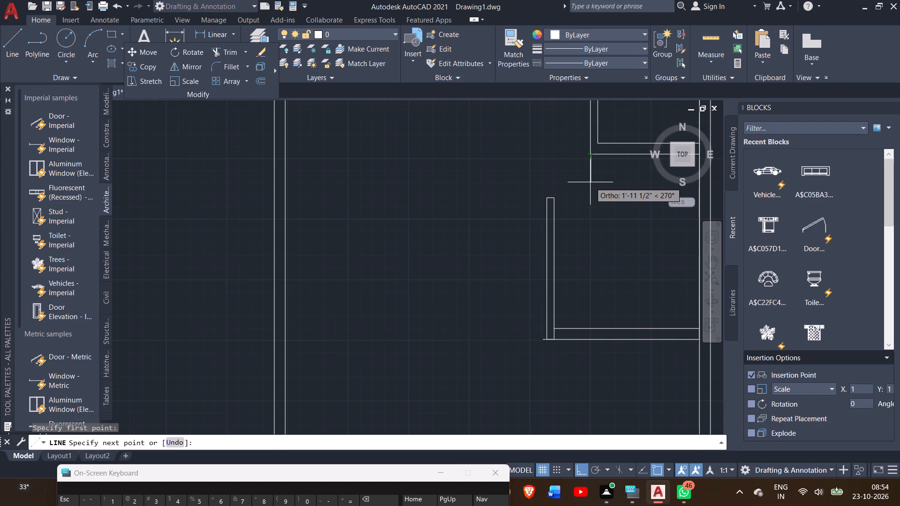
{"action": "type", "text": "3'"}
{"action": "key", "text": "Return"}
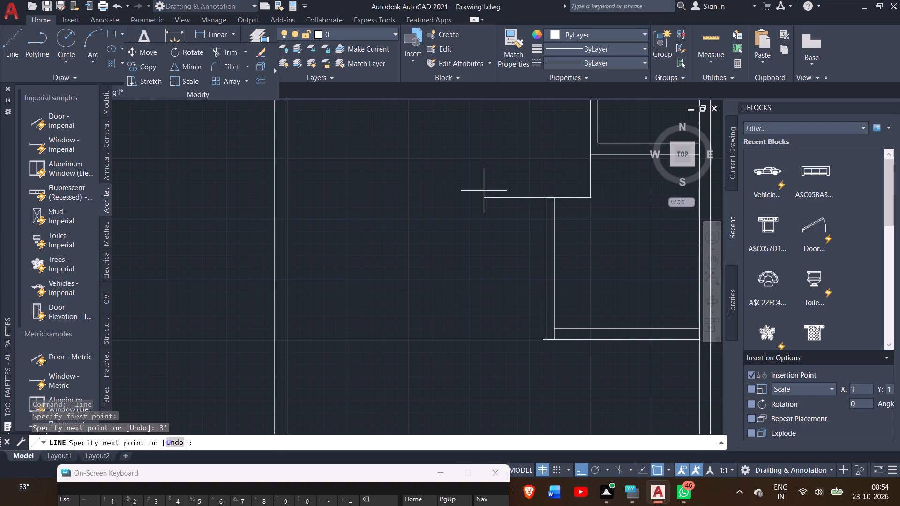
{"action": "scroll", "coordinate": [546, 211], "scroll_direction": "up", "scroll_amount": 2, "text": "ctrl"}
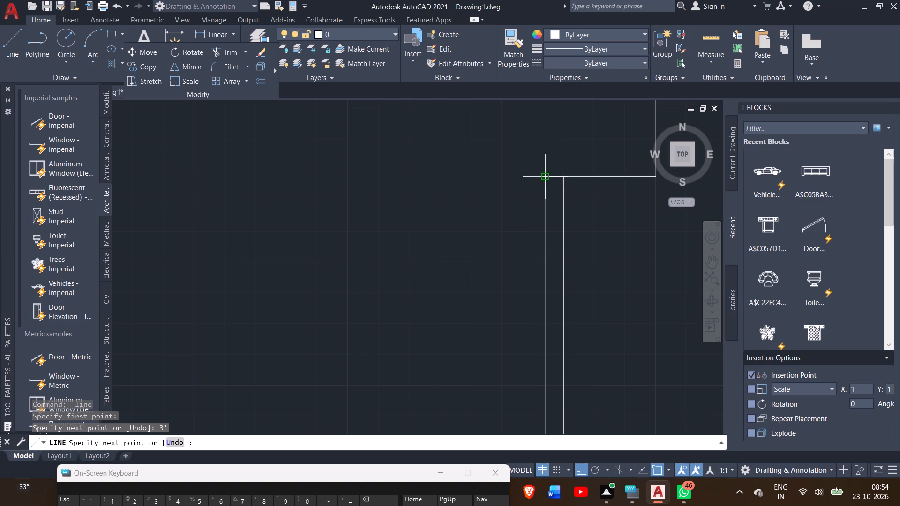
{"action": "left_click_drag", "start_coordinate": [547, 178], "coordinate": [547, 192]}
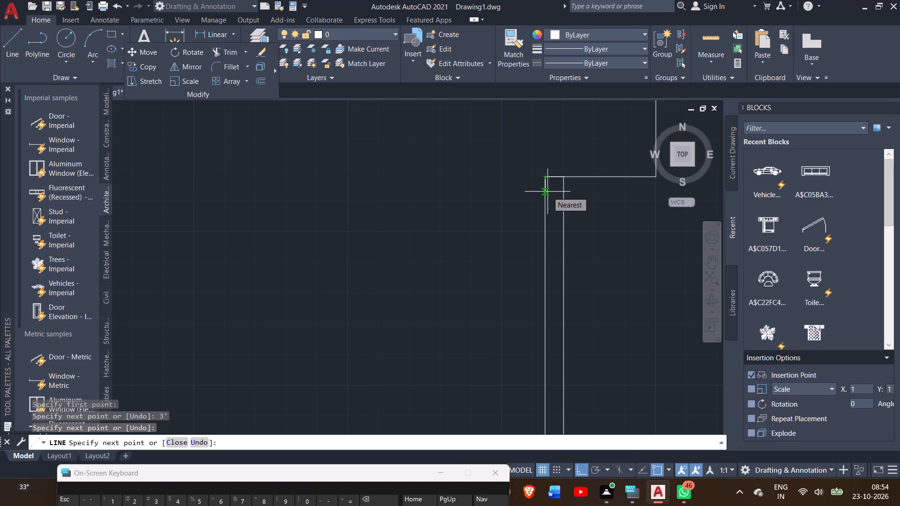
Continue 6" south, east until aligned with the 3' line, 6" further east, and north to the upper room's south wall; end the line.
{"action": "key", "text": "6"}
{"action": "key", "text": "shift+quotedbl"}
{"action": "key", "text": "Return"}
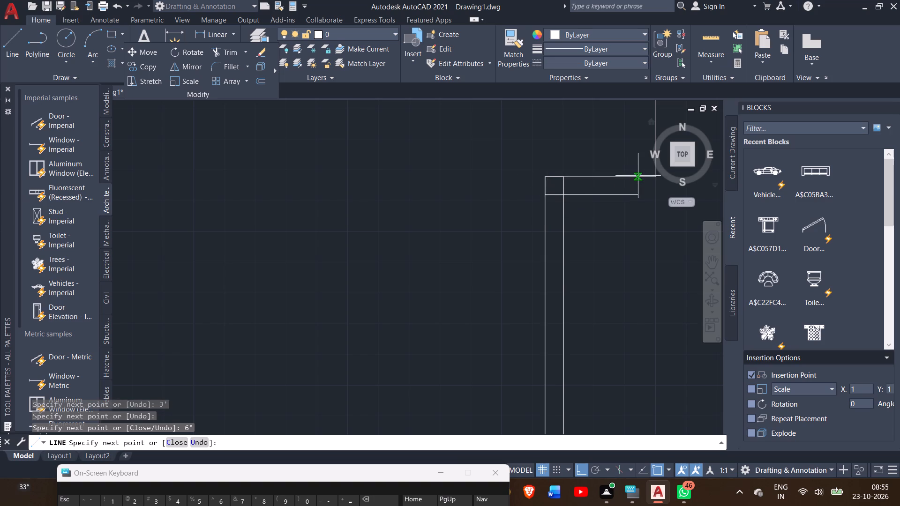
{"action": "scroll", "coordinate": [641, 174], "scroll_direction": "down", "scroll_amount": 1, "text": "ctrl"}
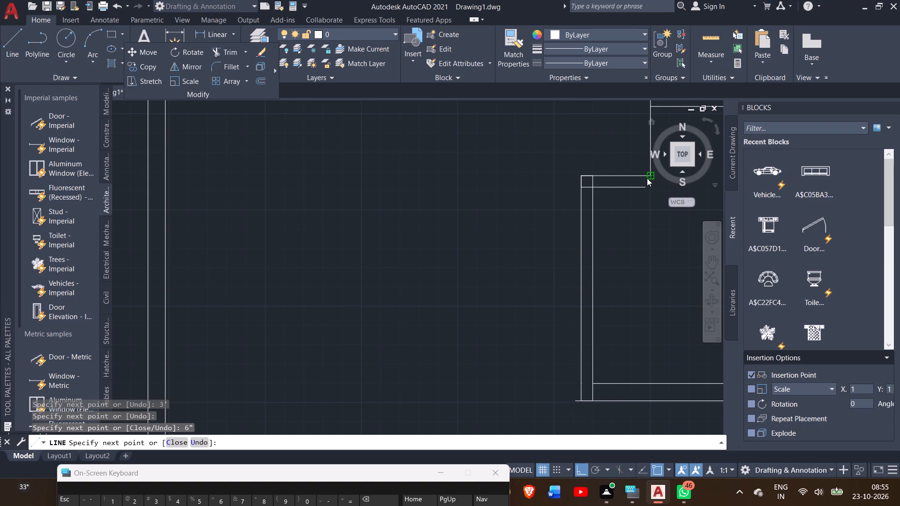
{"action": "scroll", "coordinate": [647, 178], "scroll_direction": "down", "scroll_amount": 1, "text": "ctrl"}
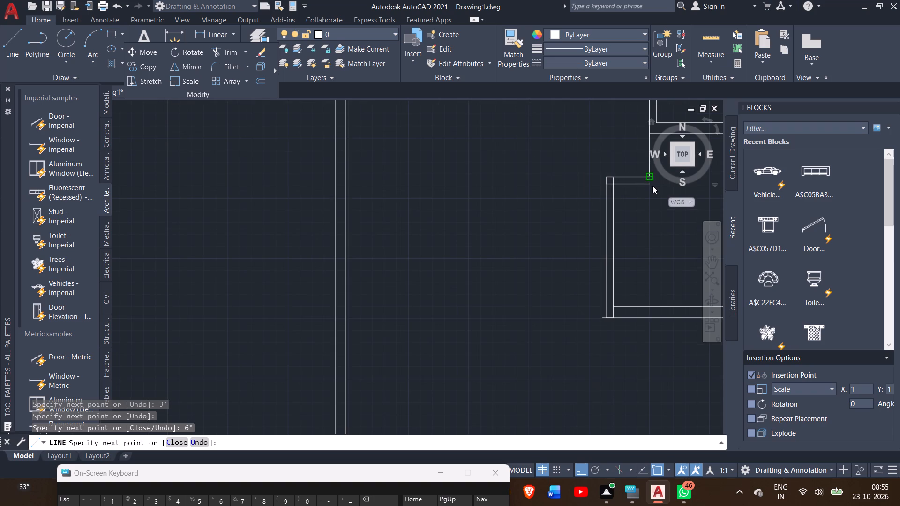
{"action": "scroll", "coordinate": [652, 186], "scroll_direction": "up", "scroll_amount": 2, "text": "ctrl"}
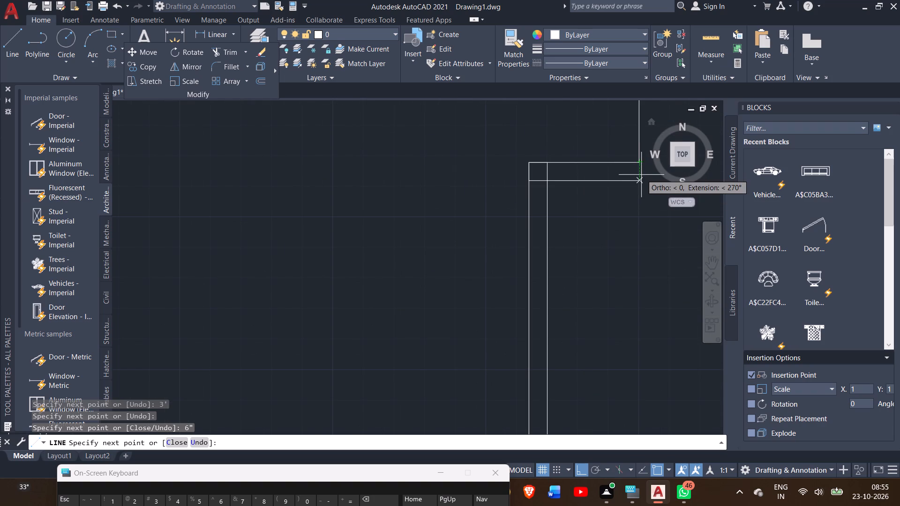
{"action": "left_click", "coordinate": [640, 181]}
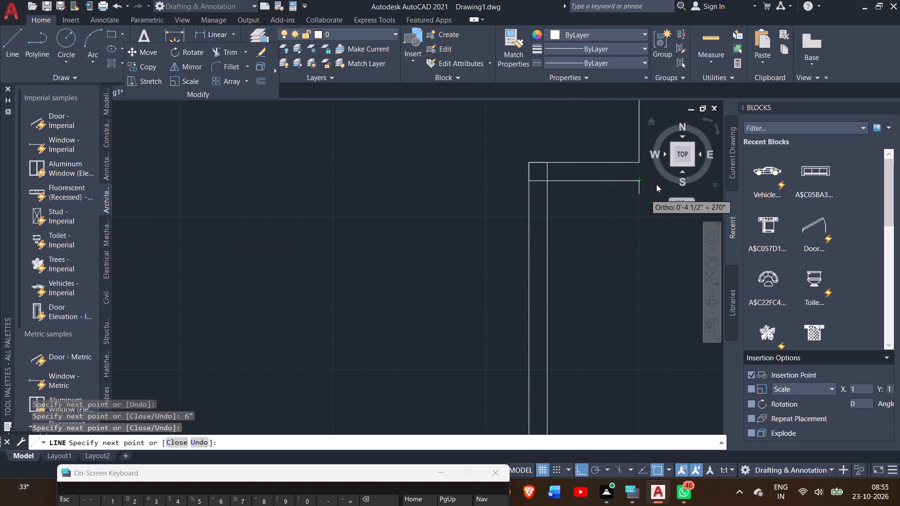
{"action": "scroll", "coordinate": [638, 186], "scroll_direction": "up", "scroll_amount": 2, "text": "ctrl"}
{"action": "scroll", "coordinate": [638, 186], "scroll_direction": "down", "scroll_amount": 2, "text": "ctrl"}
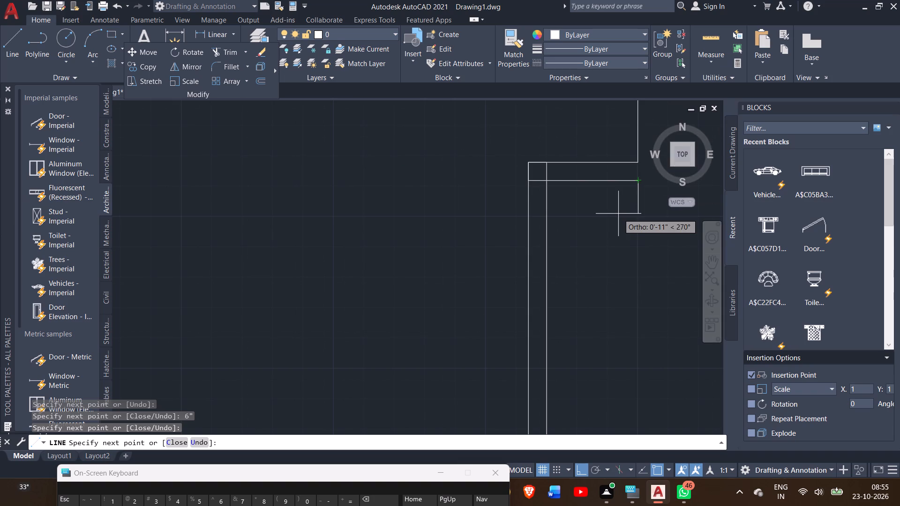
{"action": "scroll", "coordinate": [619, 213], "scroll_direction": "down", "scroll_amount": 2, "text": "ctrl"}
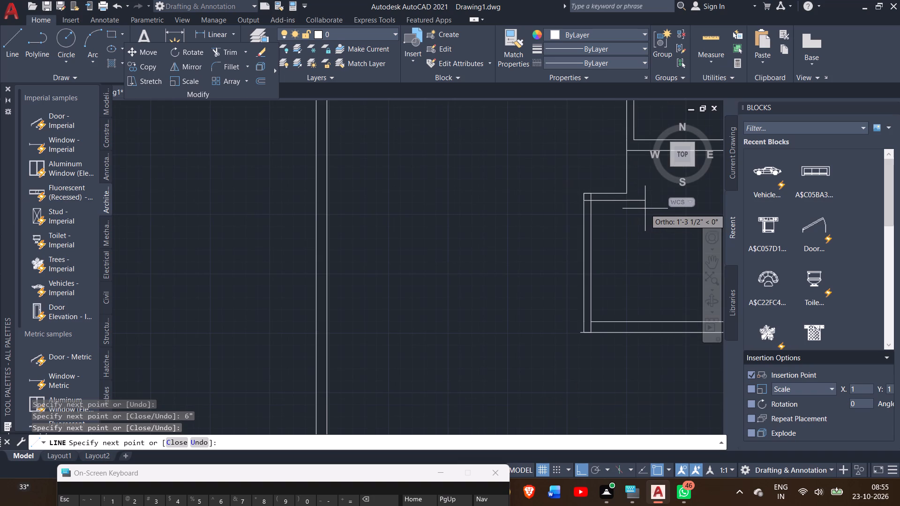
{"action": "key", "text": "6"}
{"action": "key", "text": "shift+quotedbl"}
{"action": "key", "text": "Return"}
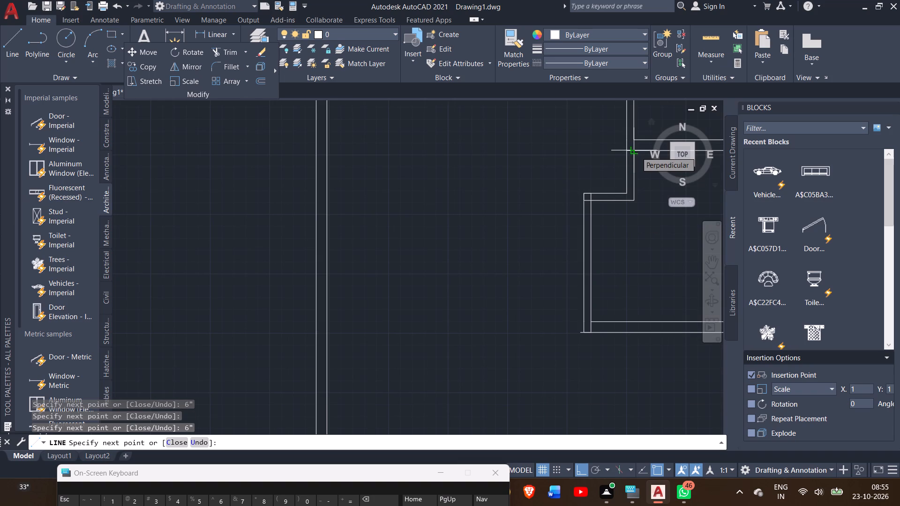
{"action": "left_click", "coordinate": [636, 152]}
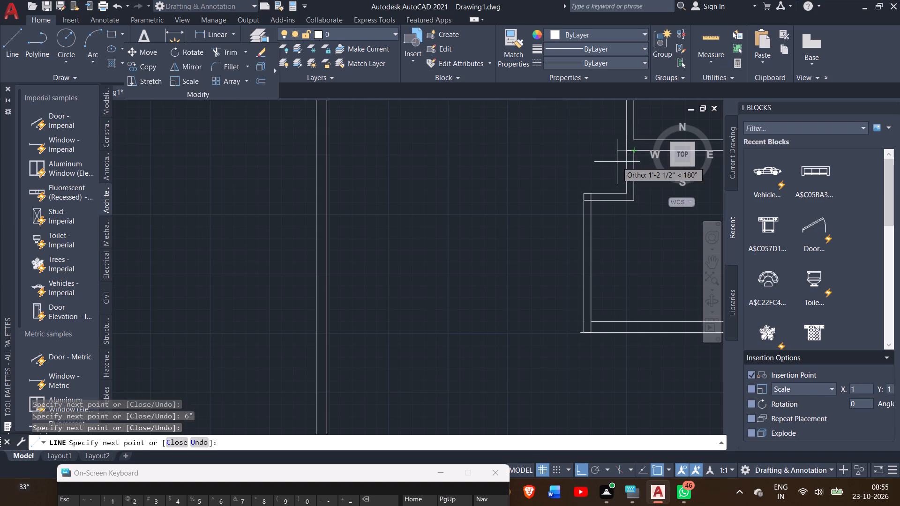
{"action": "right_click", "coordinate": [617, 162]}
{"action": "left_click", "coordinate": [633, 167]}
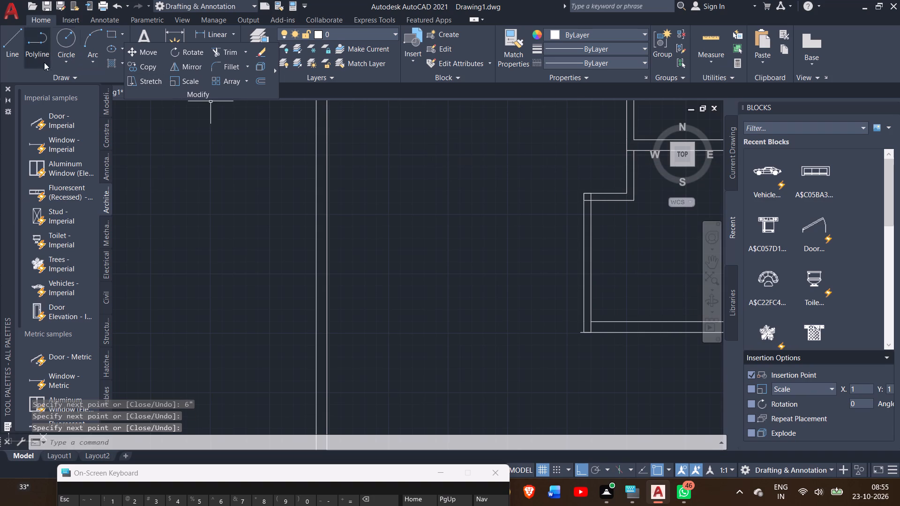
Draw a short line from the 3' line's lower corner east across the wall to its east face.
{"action": "left_click", "coordinate": [10, 59]}
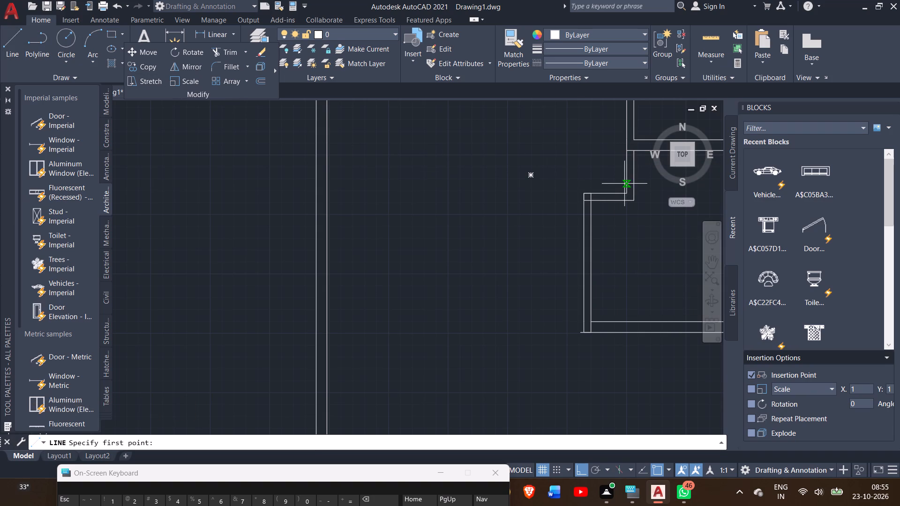
{"action": "scroll", "coordinate": [624, 184], "scroll_direction": "up", "scroll_amount": 3, "text": "ctrl"}
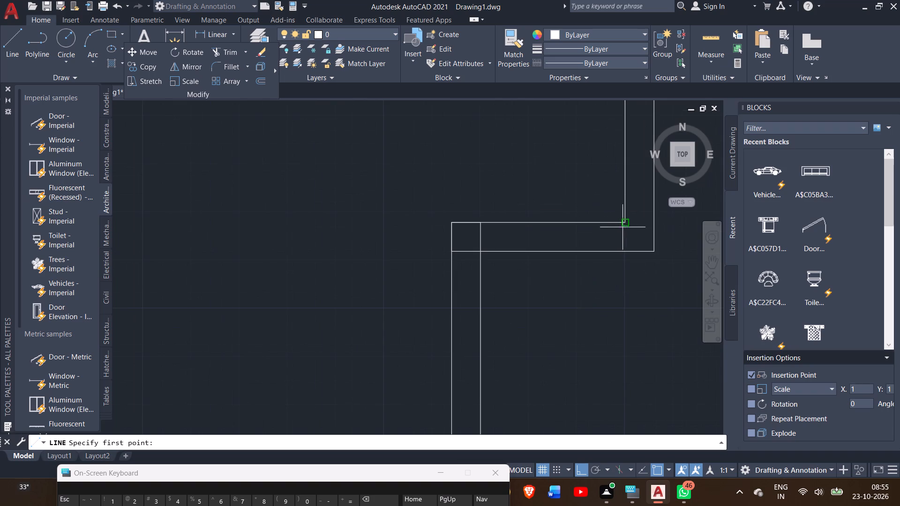
{"action": "left_click_drag", "start_coordinate": [623, 225], "coordinate": [654, 222]}
{"action": "left_click", "coordinate": [654, 222]}
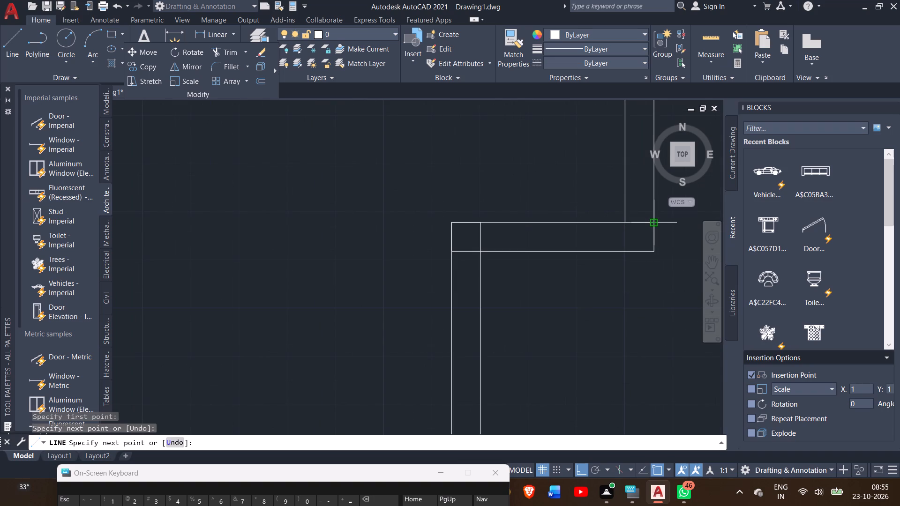
{"action": "left_click", "coordinate": [654, 222]}
{"action": "right_click", "coordinate": [649, 213]}
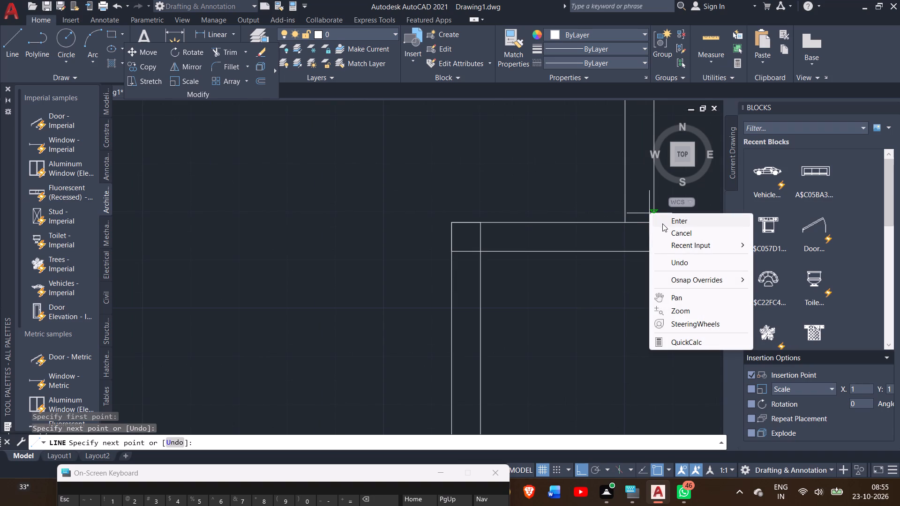
{"action": "left_click", "coordinate": [664, 223]}
Draw a 3' line south along the short wall's east face from the upper room's south wall, and end the line.
{"action": "scroll", "coordinate": [600, 252], "scroll_direction": "down", "scroll_amount": 4, "text": "ctrl"}
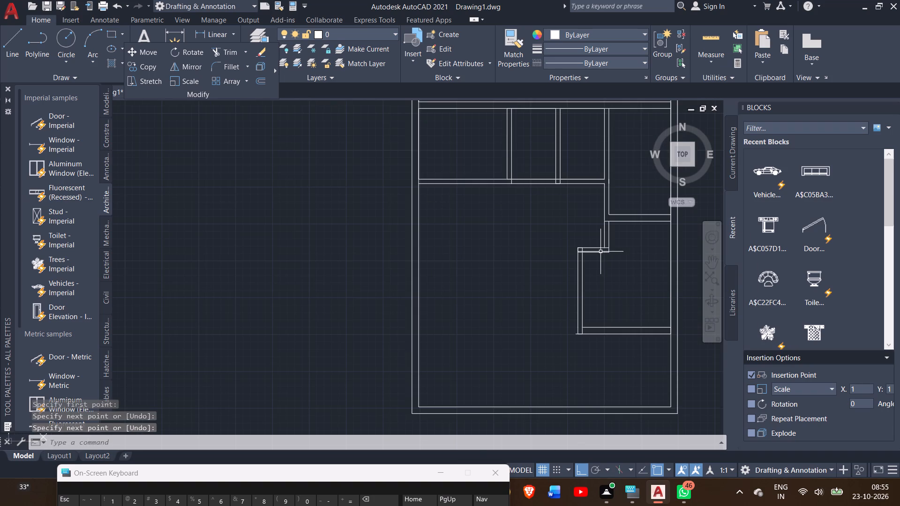
{"action": "left_click", "coordinate": [10, 37]}
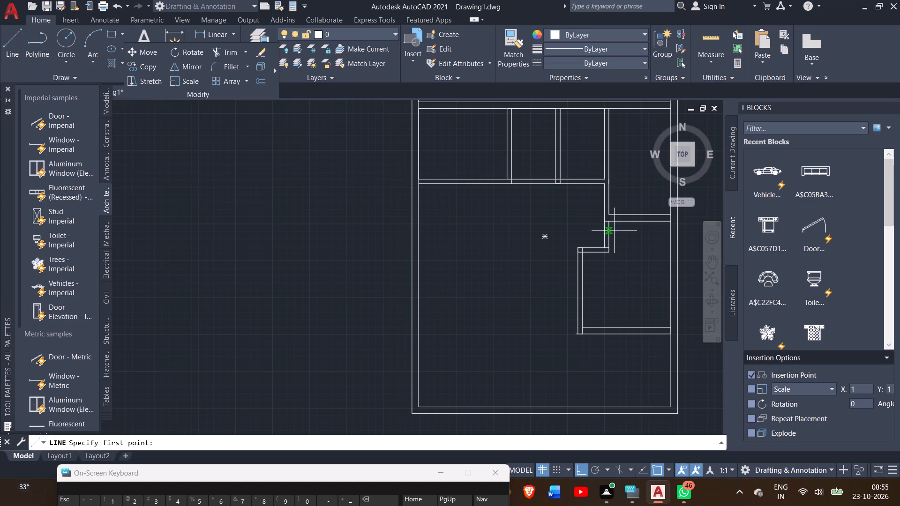
{"action": "scroll", "coordinate": [614, 231], "scroll_direction": "up", "scroll_amount": 4, "text": "ctrl"}
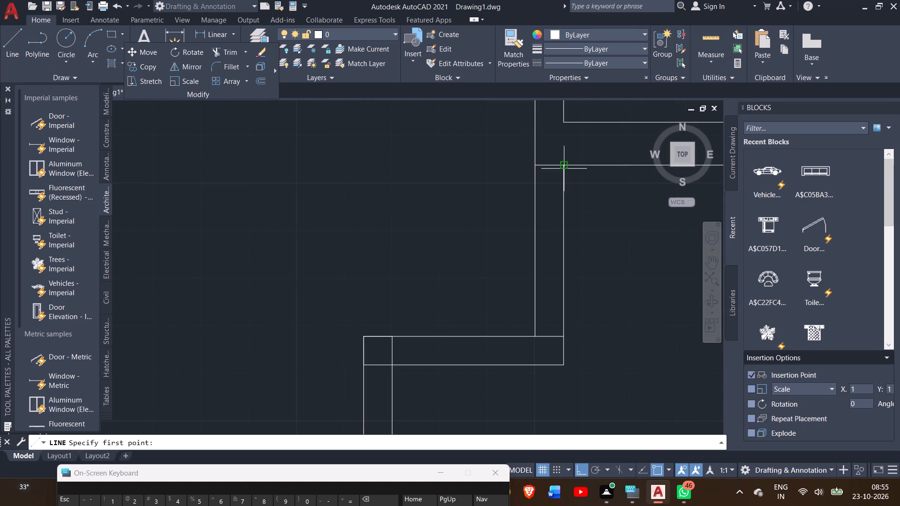
{"action": "left_click", "coordinate": [564, 167]}
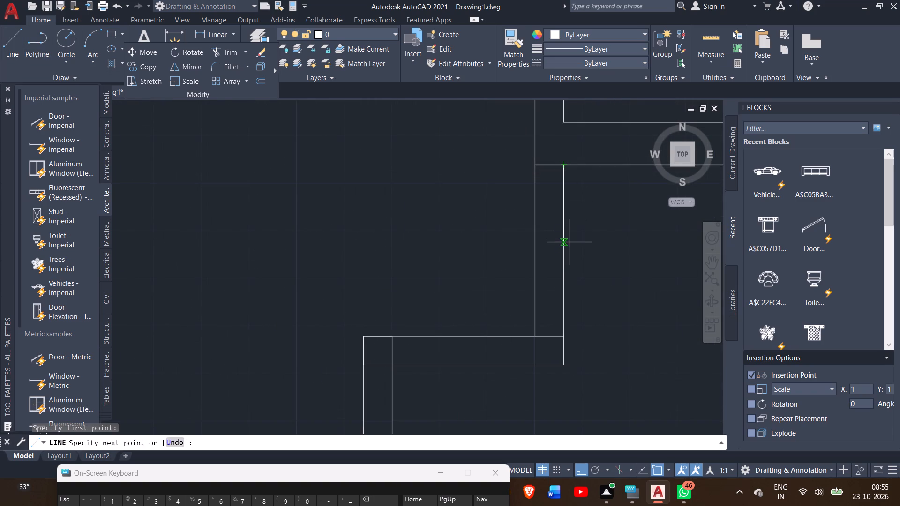
{"action": "type", "text": "3'"}
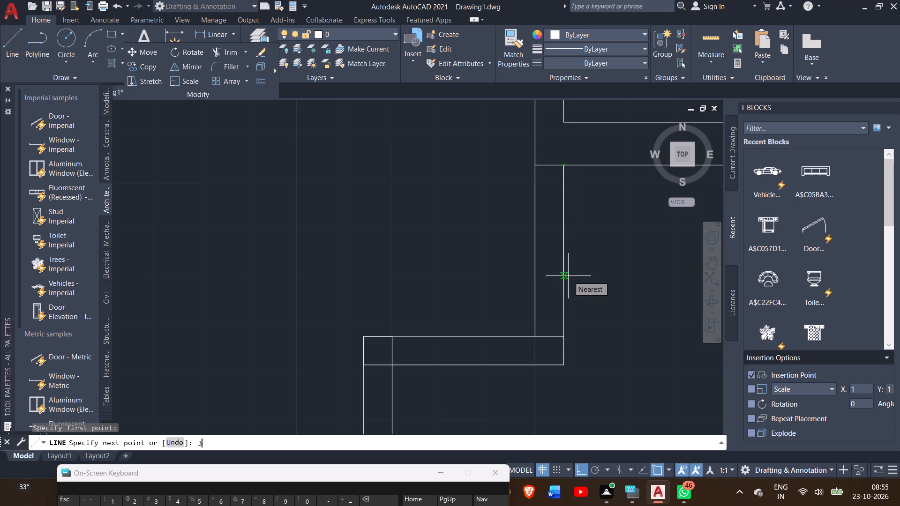
{"action": "key", "text": "Return"}
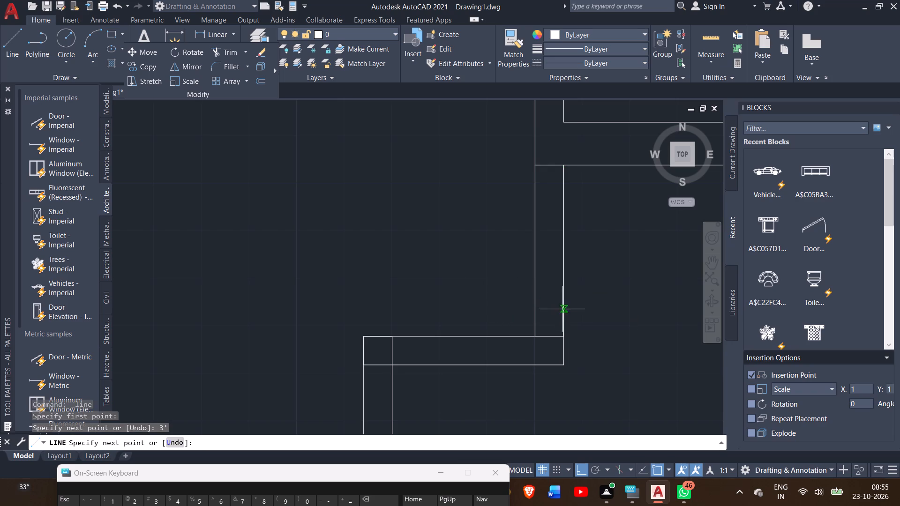
{"action": "right_click", "coordinate": [471, 200]}
{"action": "left_click", "coordinate": [486, 212]}
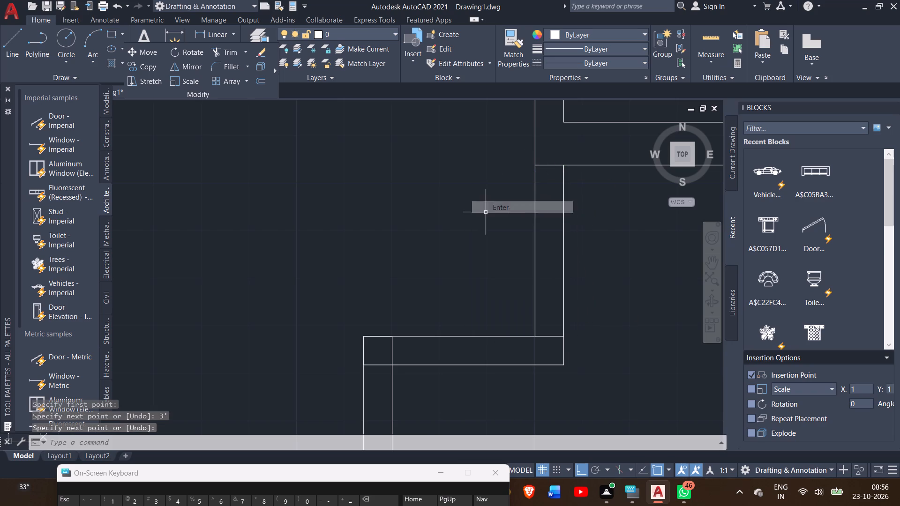
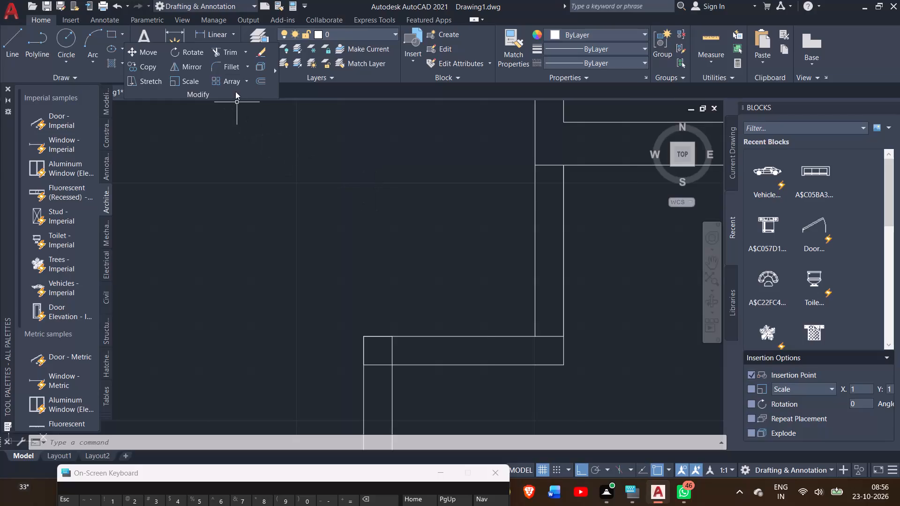
Trim the two vertical construction lines between the upper east room's south wall and the short 6" wall below it.
{"action": "left_click", "coordinate": [225, 55]}
{"action": "left_click_drag", "start_coordinate": [522, 237], "coordinate": [624, 244]}
{"action": "right_click", "coordinate": [624, 244]}
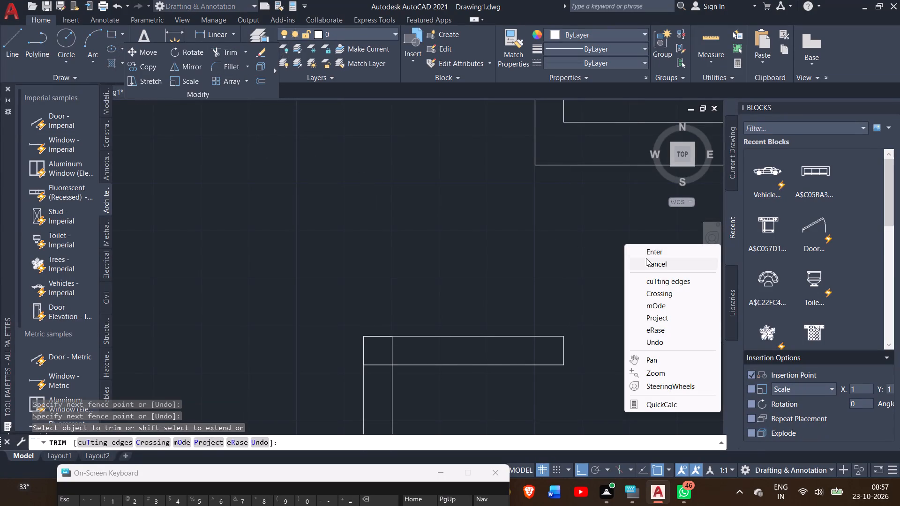
{"action": "left_click", "coordinate": [645, 255]}
Draw a line from the partitions' south wall corner 3' south, east across the 6" wall, north to the starting level, and west to the start.
{"action": "scroll", "coordinate": [645, 255], "scroll_direction": "down", "scroll_amount": 4, "text": "ctrl"}
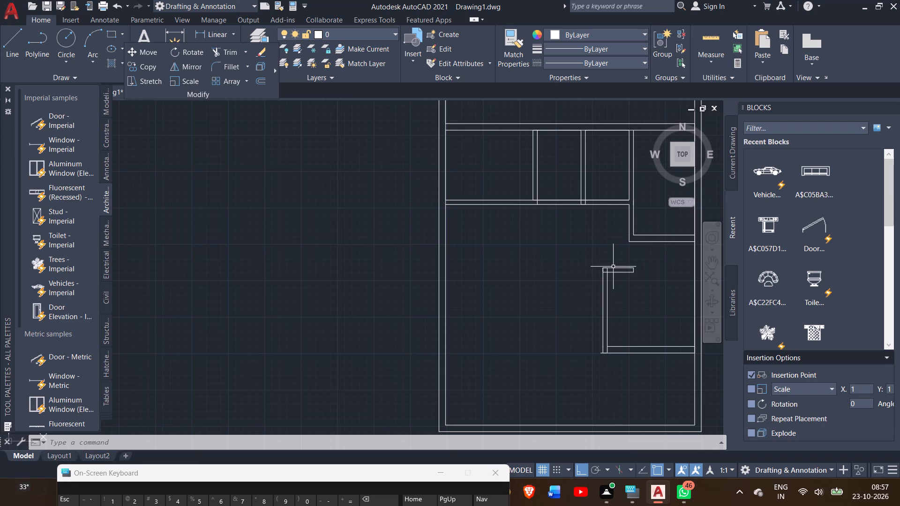
{"action": "left_click", "coordinate": [12, 51]}
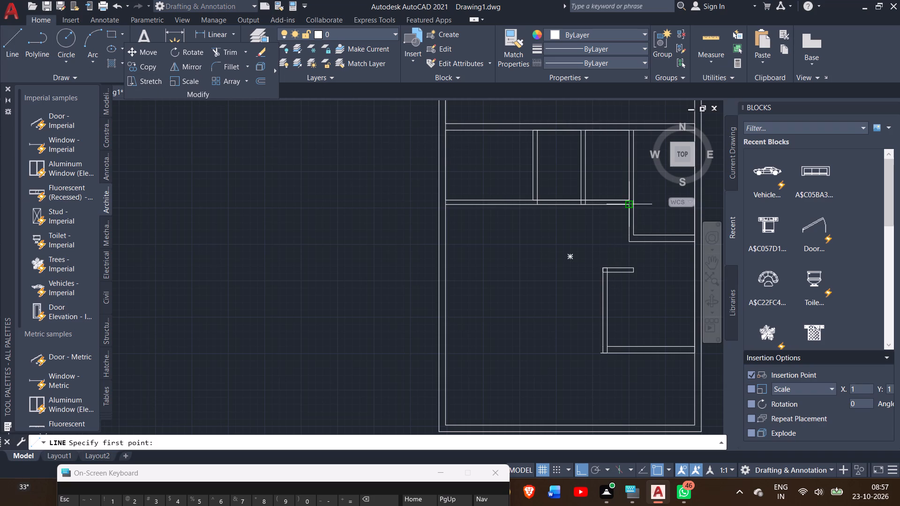
{"action": "left_click_drag", "start_coordinate": [626, 203], "coordinate": [626, 228]}
{"action": "scroll", "coordinate": [626, 228], "scroll_direction": "up", "scroll_amount": 1, "text": "ctrl"}
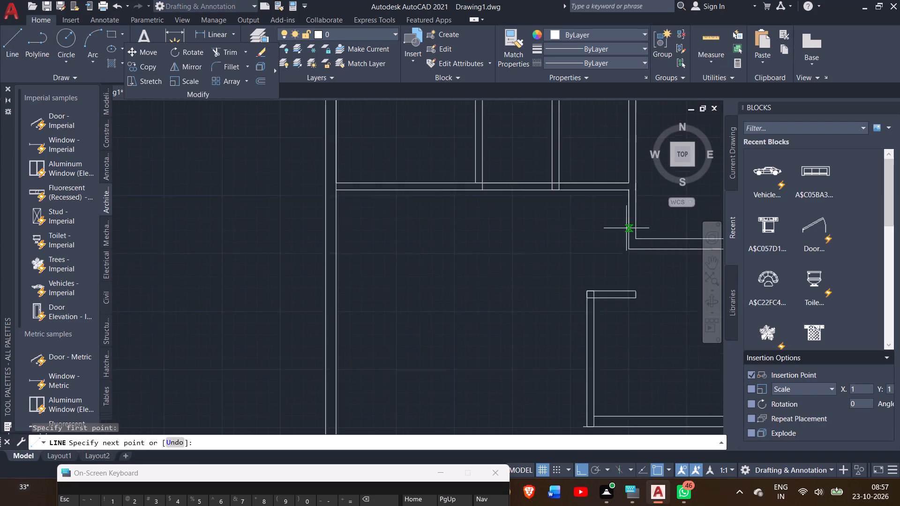
{"action": "scroll", "coordinate": [626, 228], "scroll_direction": "up", "scroll_amount": 1, "text": "ctrl"}
{"action": "type", "text": "3'"}
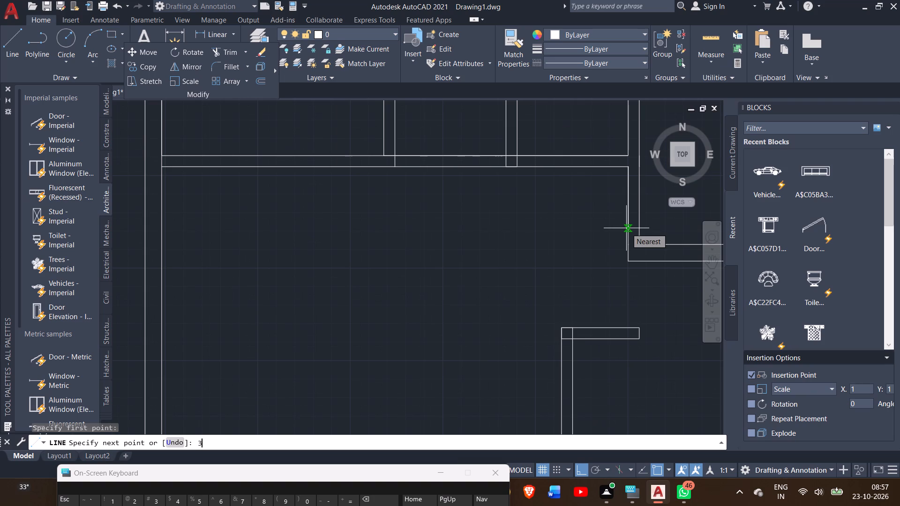
{"action": "key", "text": "Return"}
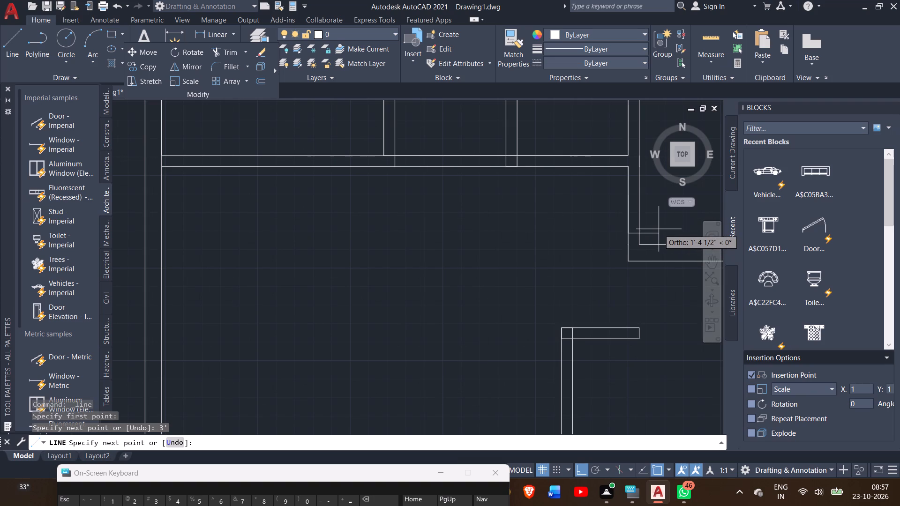
{"action": "scroll", "coordinate": [659, 229], "scroll_direction": "up", "scroll_amount": 2, "text": "ctrl"}
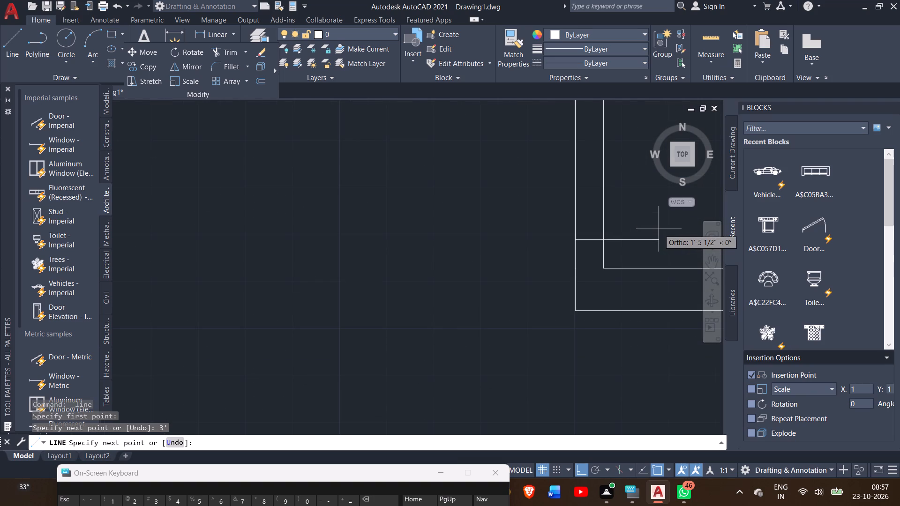
{"action": "scroll", "coordinate": [659, 229], "scroll_direction": "down", "scroll_amount": 1, "text": "ctrl"}
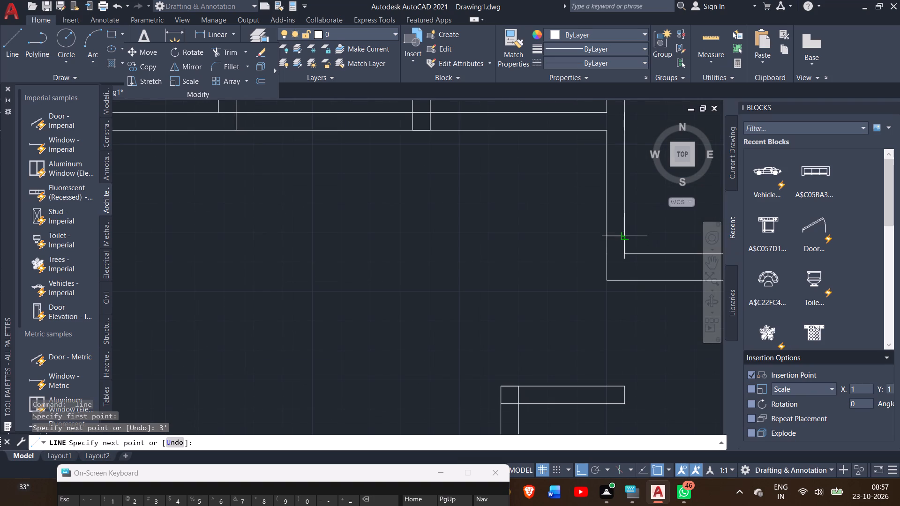
{"action": "left_click", "coordinate": [622, 236]}
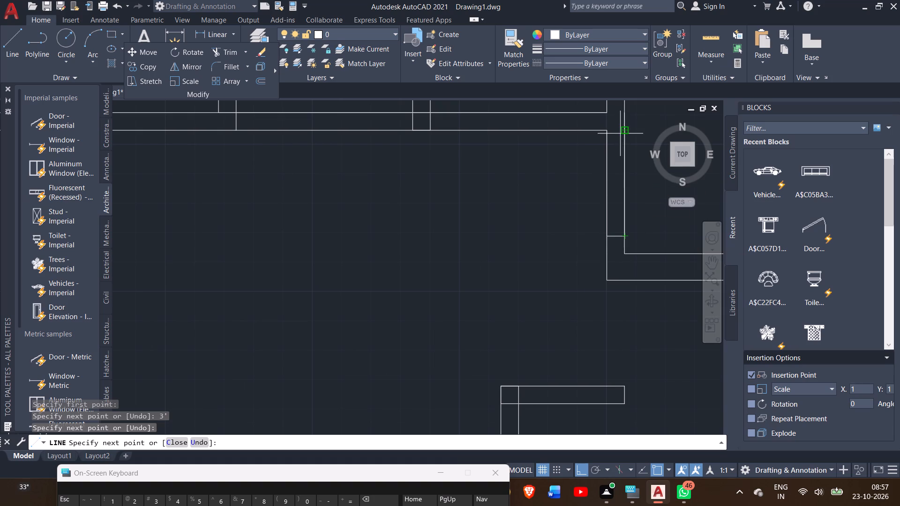
{"action": "left_click_drag", "start_coordinate": [622, 129], "coordinate": [608, 130]}
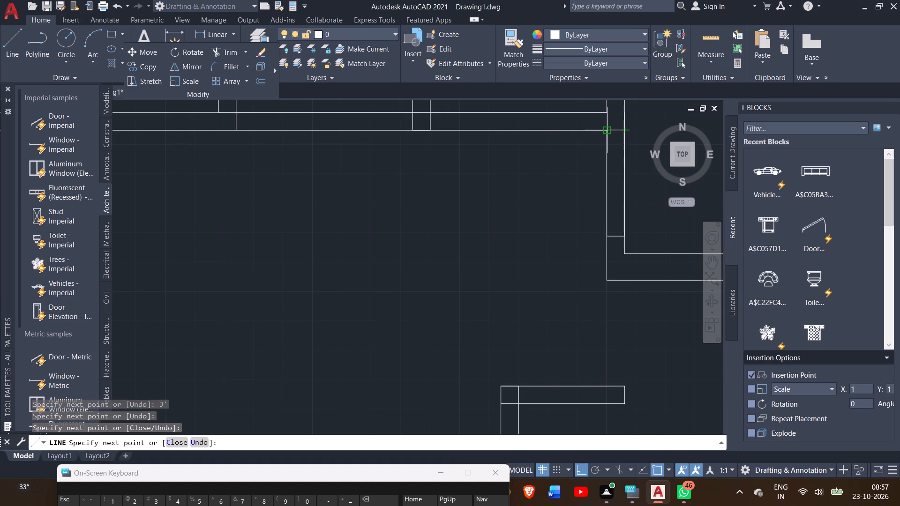
{"action": "left_click_drag", "start_coordinate": [608, 130], "coordinate": [605, 130]}
{"action": "left_click", "coordinate": [605, 130]}
{"action": "right_click", "coordinate": [567, 145]}
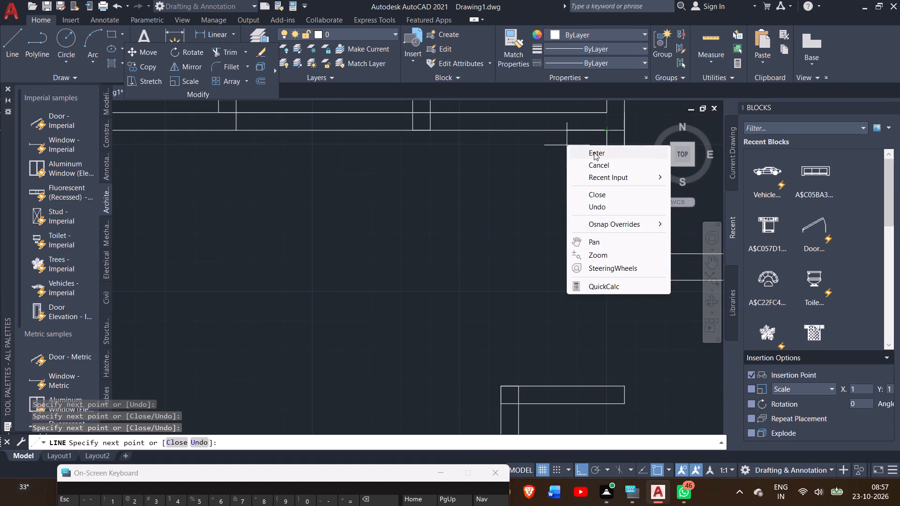
{"action": "left_click", "coordinate": [594, 152]}
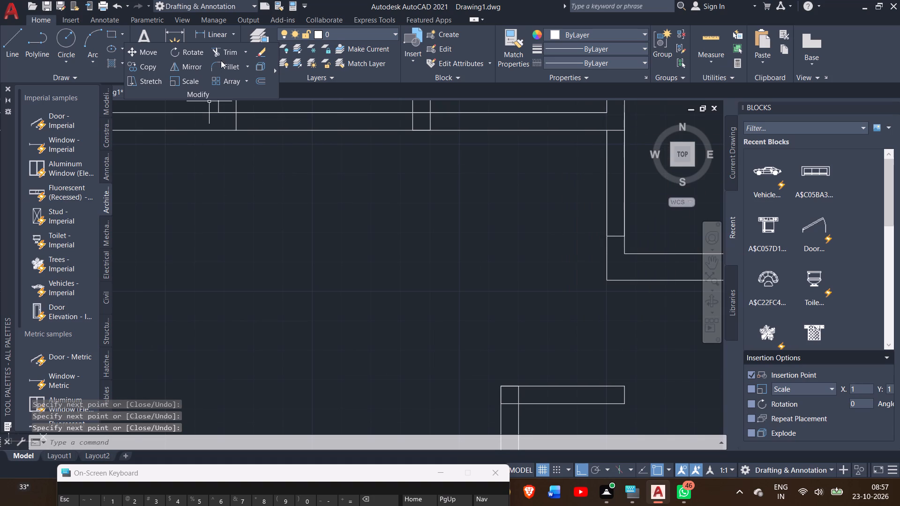
Trim both faces of the 6" wall between the partitions' south wall and the new cross line to leave a 3' opening.
{"action": "left_click", "coordinate": [219, 55]}
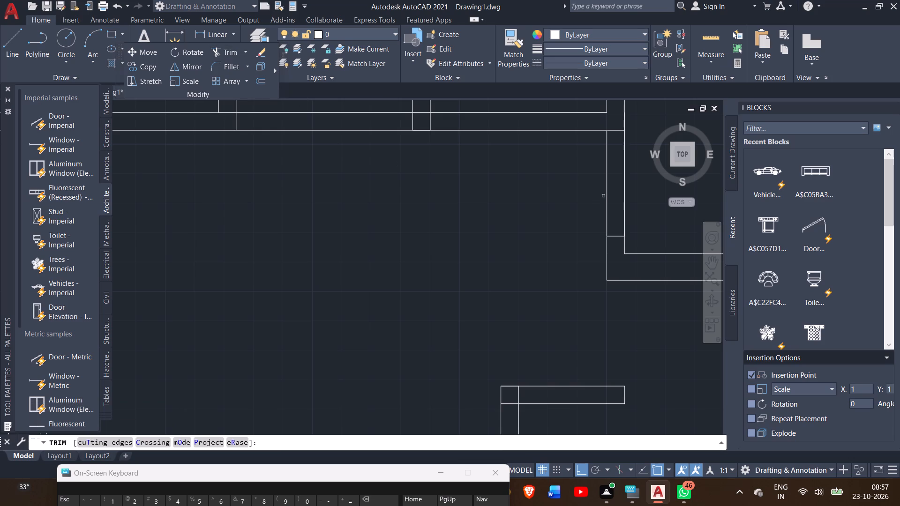
{"action": "left_click_drag", "start_coordinate": [599, 194], "coordinate": [649, 195]}
{"action": "left_click", "coordinate": [649, 195]}
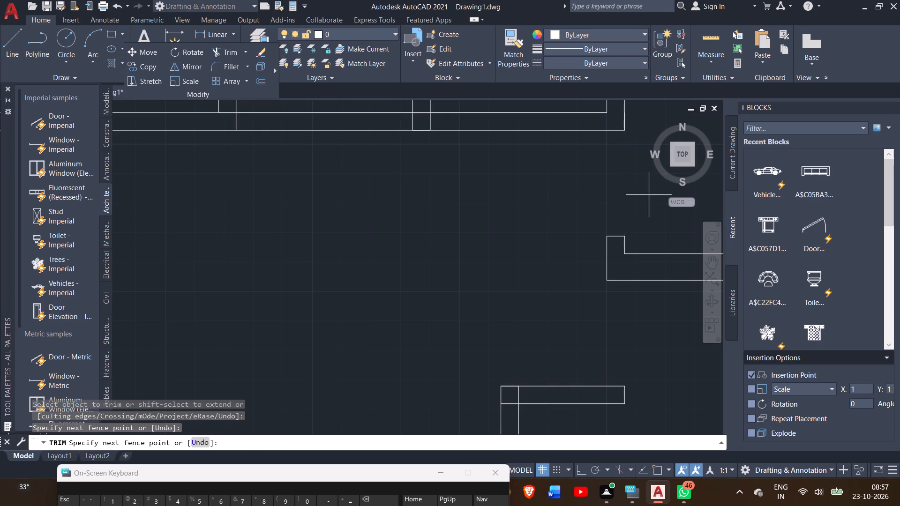
{"action": "right_click", "coordinate": [482, 201]}
{"action": "left_click", "coordinate": [496, 208]}
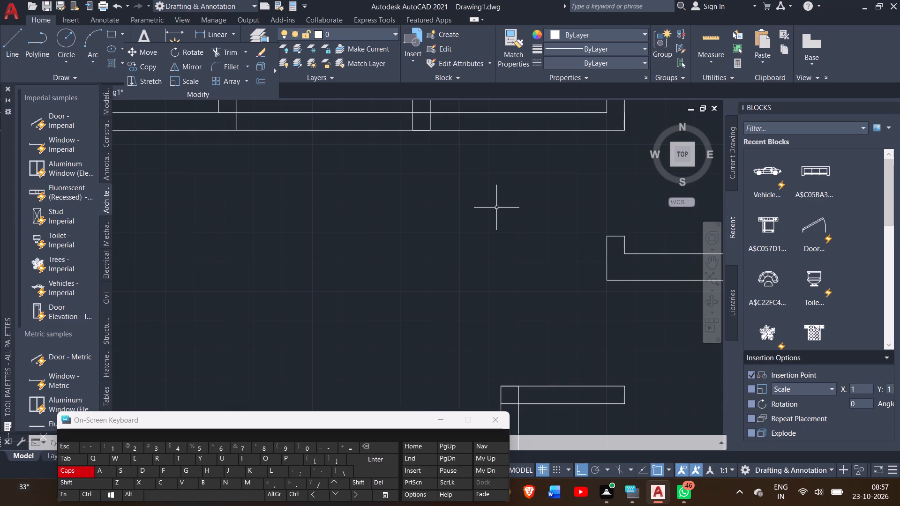
Trim the overlapping lines inside the northwest wall corner of the lower east room.
{"action": "scroll", "coordinate": [496, 208], "scroll_direction": "down", "scroll_amount": 2, "text": "ctrl"}
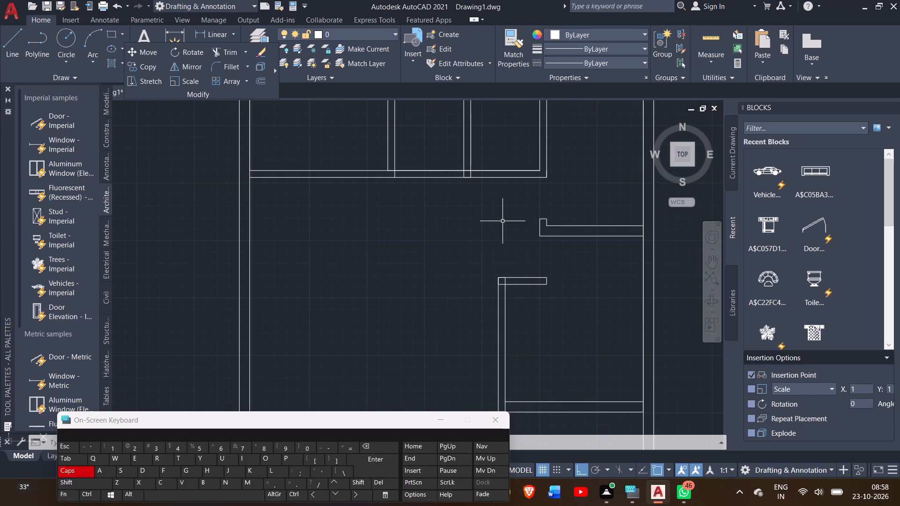
{"action": "left_click", "coordinate": [223, 46]}
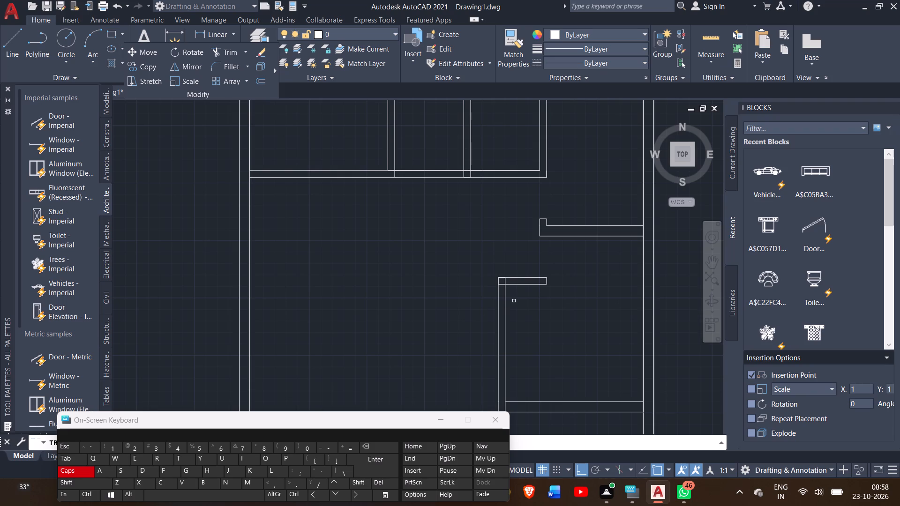
{"action": "scroll", "coordinate": [514, 301], "scroll_direction": "up", "scroll_amount": 5, "text": "ctrl"}
{"action": "scroll", "coordinate": [491, 290], "scroll_direction": "down", "scroll_amount": 1, "text": "ctrl"}
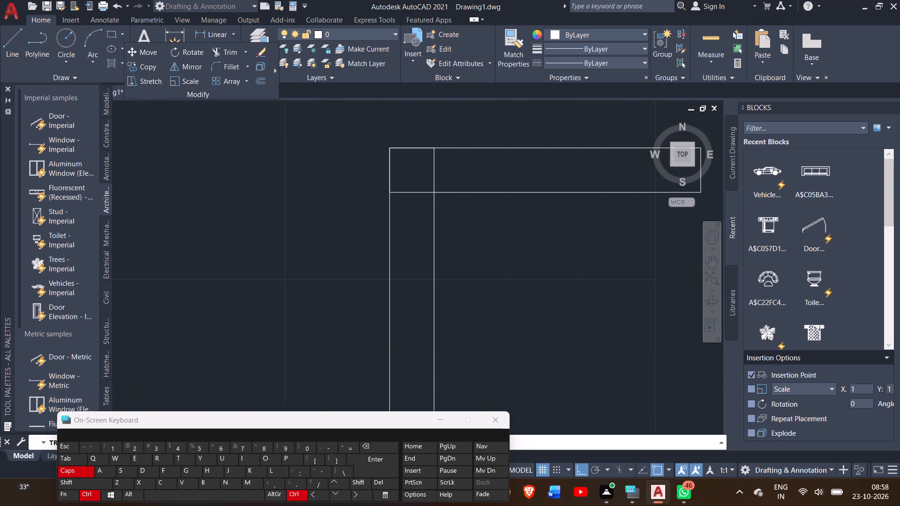
{"action": "left_click_drag", "start_coordinate": [463, 171], "coordinate": [421, 171]}
{"action": "left_click_drag", "start_coordinate": [421, 171], "coordinate": [418, 185]}
{"action": "left_click_drag", "start_coordinate": [418, 185], "coordinate": [416, 193]}
{"action": "left_click", "coordinate": [416, 193]}
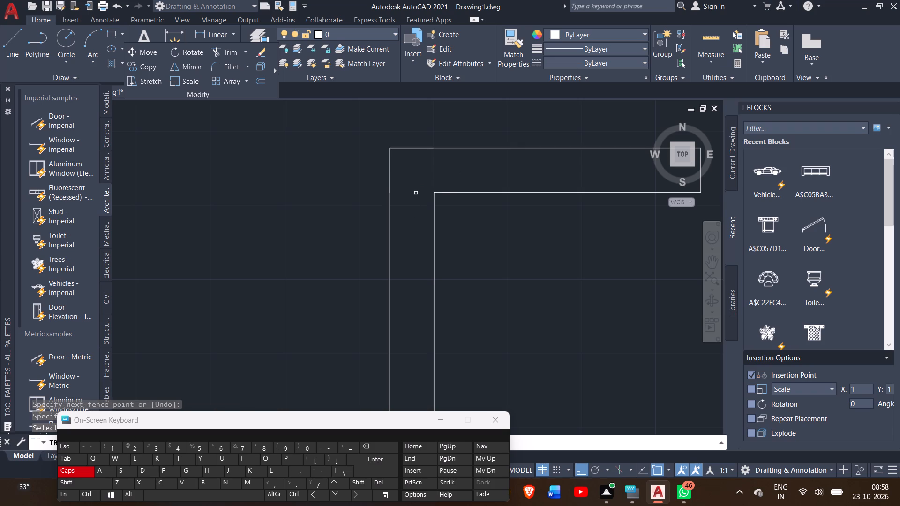
Trim the overlapping line and the projecting stub at the southwest wall corner of the lower east room, and end the trim.
{"action": "scroll", "coordinate": [284, 245], "scroll_direction": "down", "scroll_amount": 3, "text": "ctrl"}
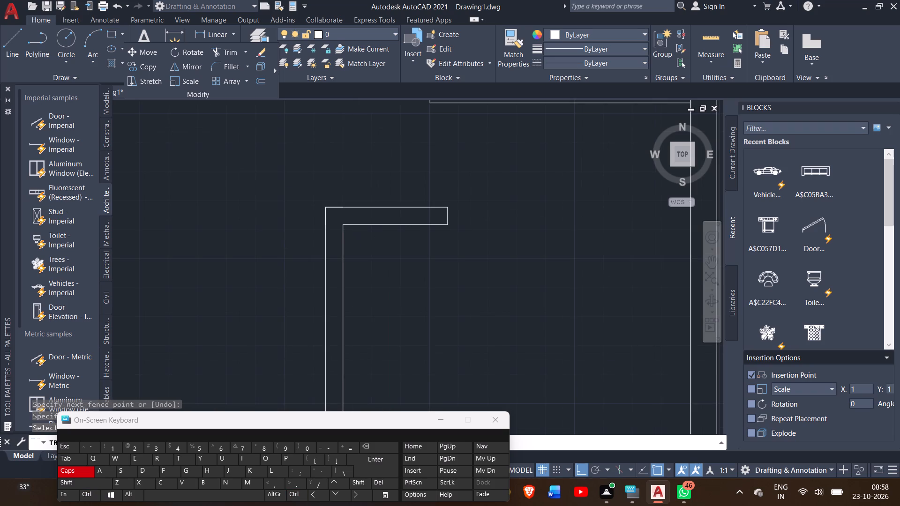
{"action": "scroll", "coordinate": [284, 245], "scroll_direction": "down", "scroll_amount": 2, "text": "ctrl"}
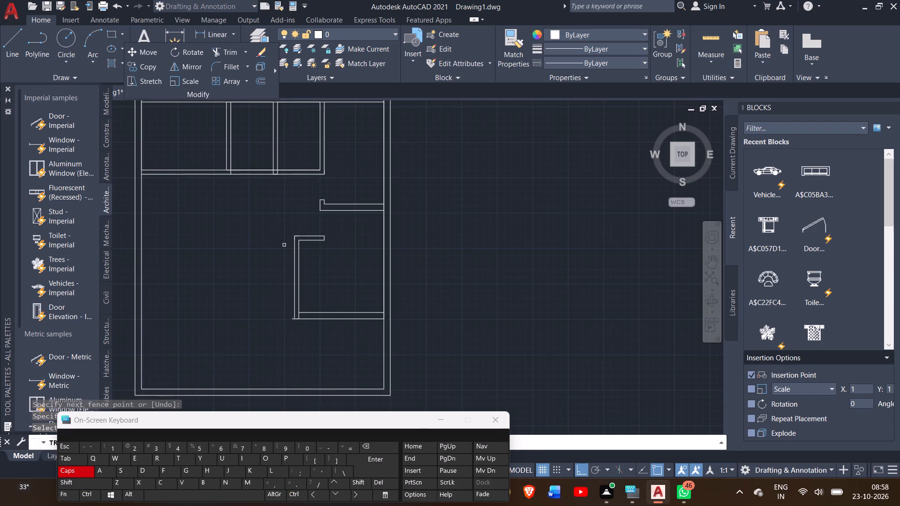
{"action": "scroll", "coordinate": [307, 343], "scroll_direction": "up", "scroll_amount": 3, "text": "ctrl"}
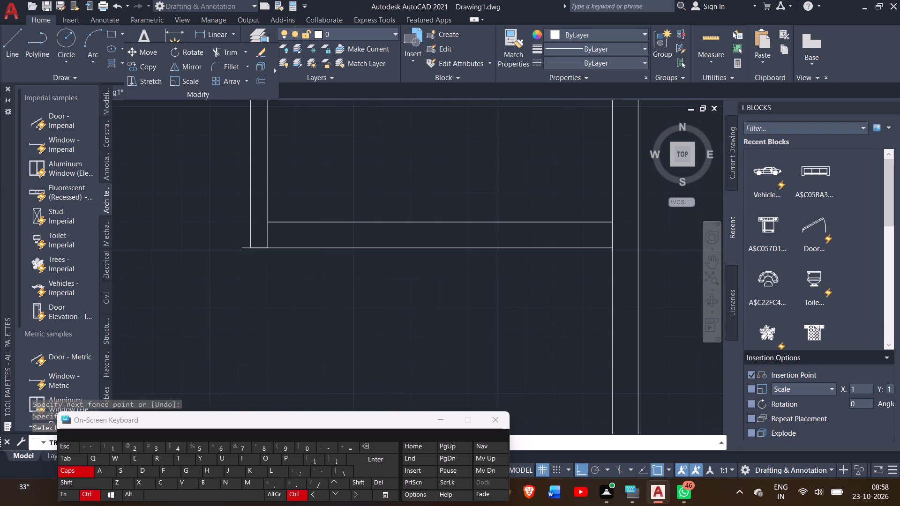
{"action": "left_click", "coordinate": [266, 231]}
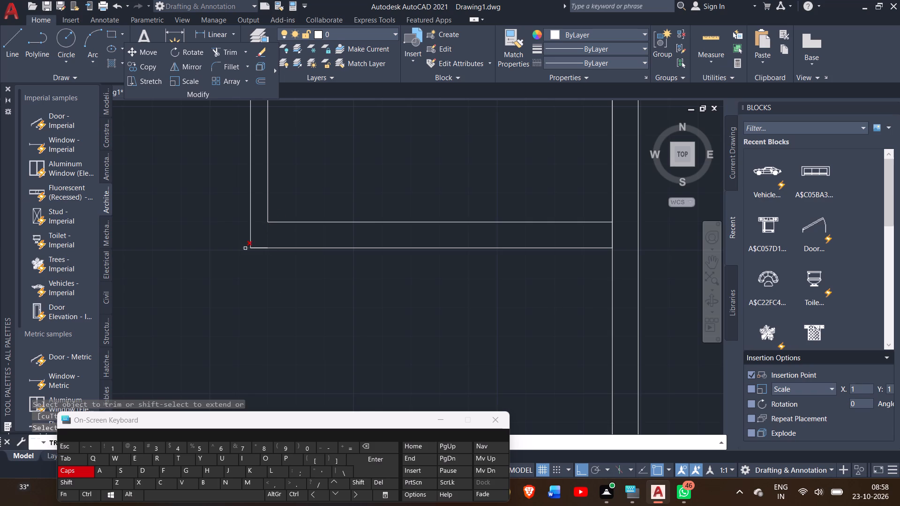
{"action": "left_click_drag", "start_coordinate": [245, 248], "coordinate": [216, 230]}
{"action": "right_click", "coordinate": [216, 230]}
{"action": "left_click", "coordinate": [225, 238]}
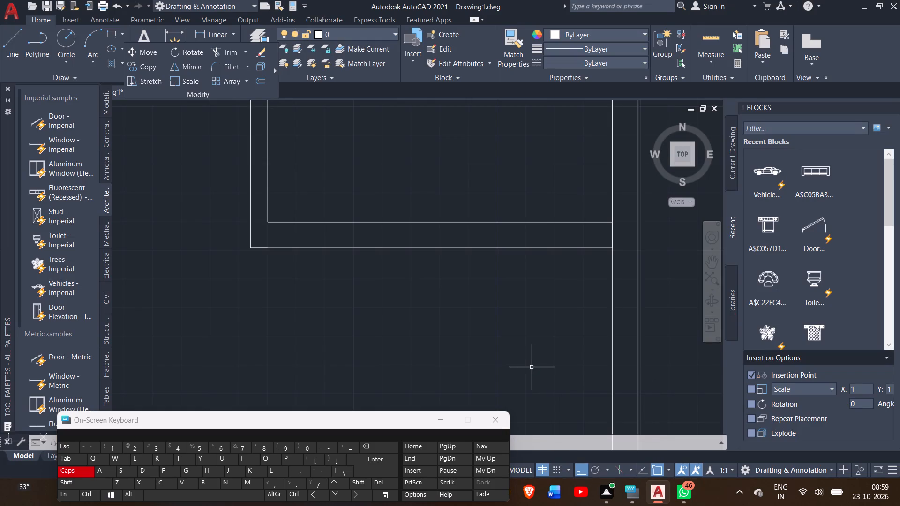
Trim the lines crossing the junctions where the two vertical partition walls meet the small rooms' south wall.
{"action": "scroll", "coordinate": [501, 327], "scroll_direction": "down", "scroll_amount": 1, "text": "ctrl"}
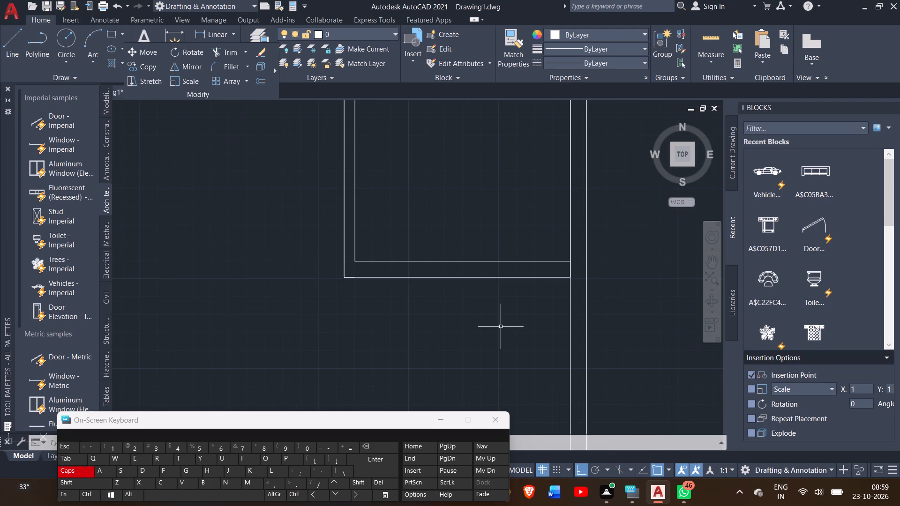
{"action": "scroll", "coordinate": [501, 327], "scroll_direction": "down", "scroll_amount": 3, "text": "ctrl"}
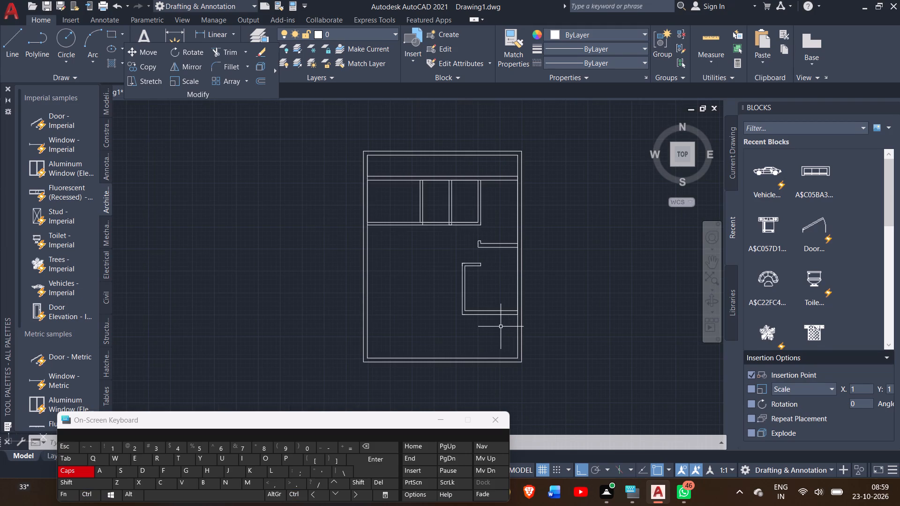
{"action": "scroll", "coordinate": [449, 216], "scroll_direction": "up", "scroll_amount": 4, "text": "ctrl"}
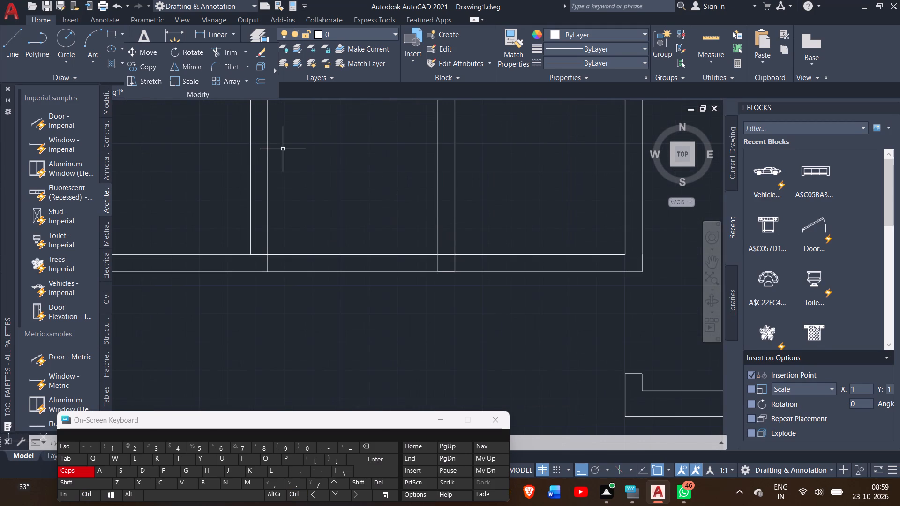
{"action": "left_click", "coordinate": [221, 52]}
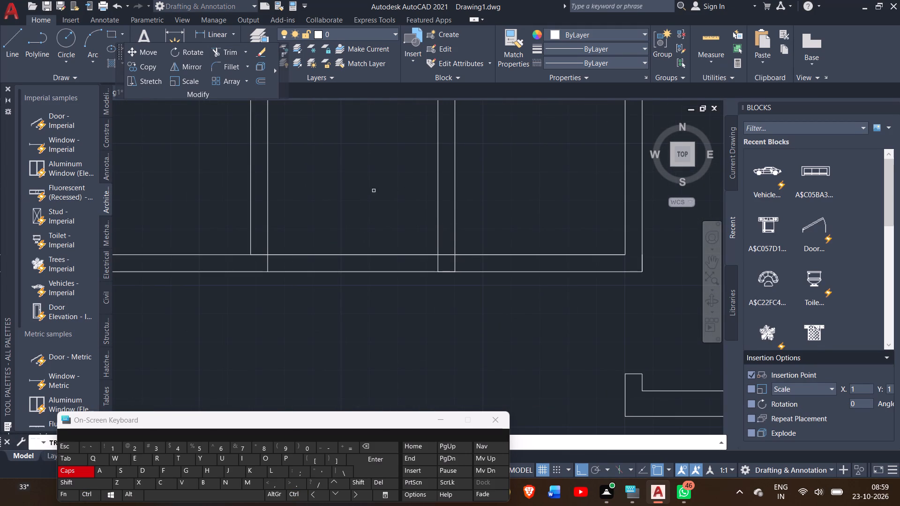
{"action": "left_click", "coordinate": [457, 264]}
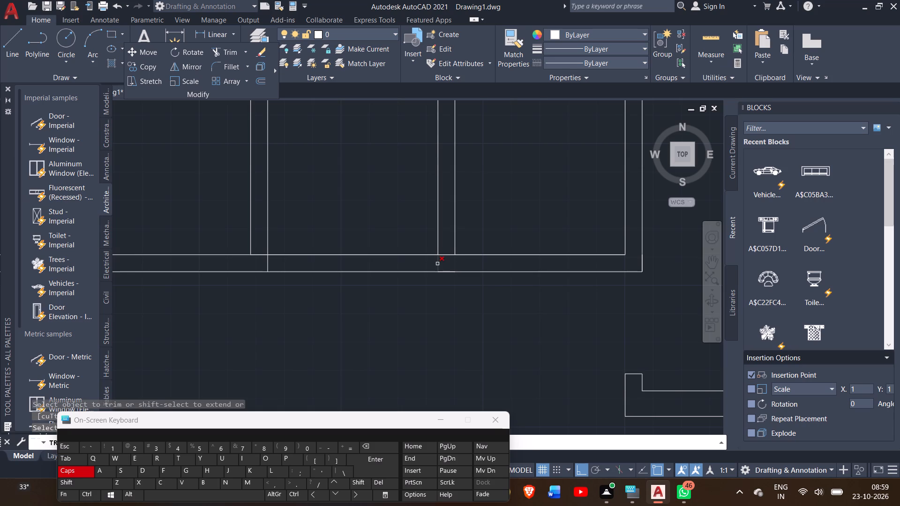
{"action": "left_click_drag", "start_coordinate": [437, 264], "coordinate": [265, 264]}
{"action": "left_click_drag", "start_coordinate": [265, 264], "coordinate": [267, 262]}
{"action": "left_click_drag", "start_coordinate": [267, 262], "coordinate": [262, 250]}
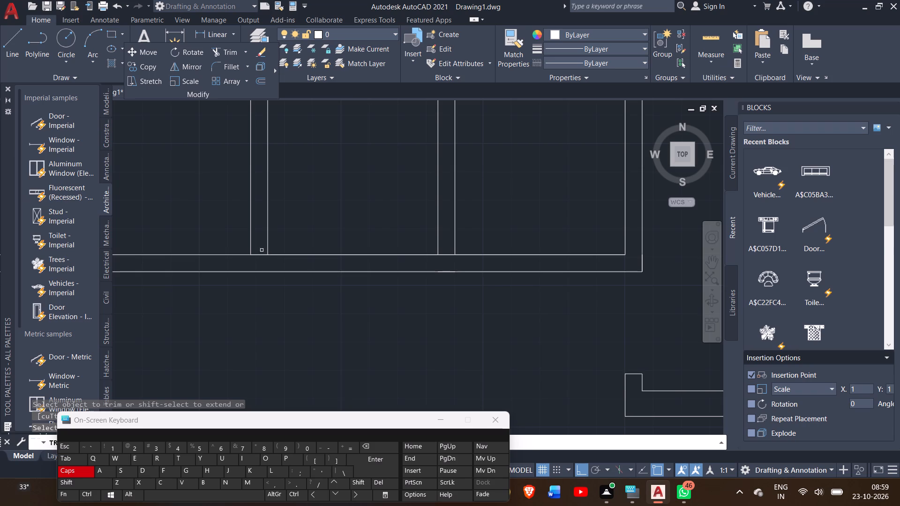
{"action": "left_click_drag", "start_coordinate": [262, 250], "coordinate": [259, 254]}
{"action": "left_click", "coordinate": [259, 254]}
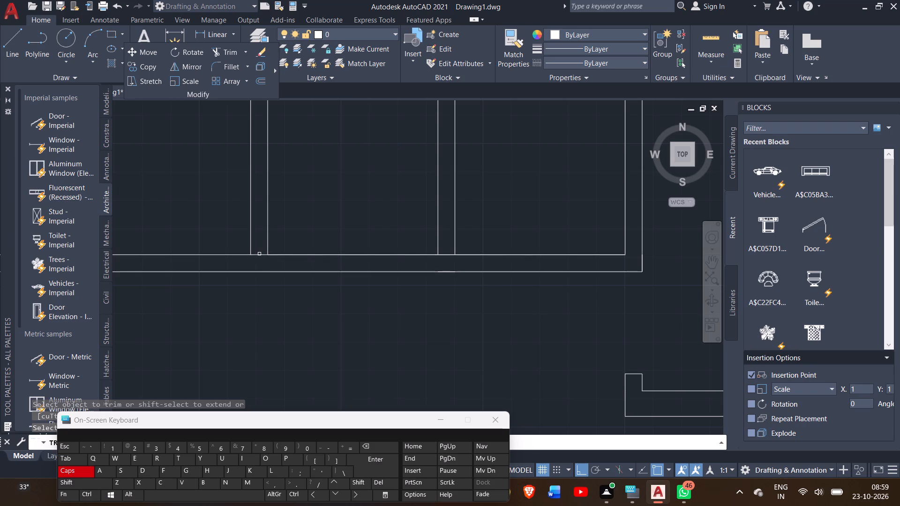
{"action": "left_click", "coordinate": [259, 254]}
{"action": "left_click_drag", "start_coordinate": [449, 254], "coordinate": [445, 240]}
{"action": "left_click_drag", "start_coordinate": [445, 240], "coordinate": [447, 251]}
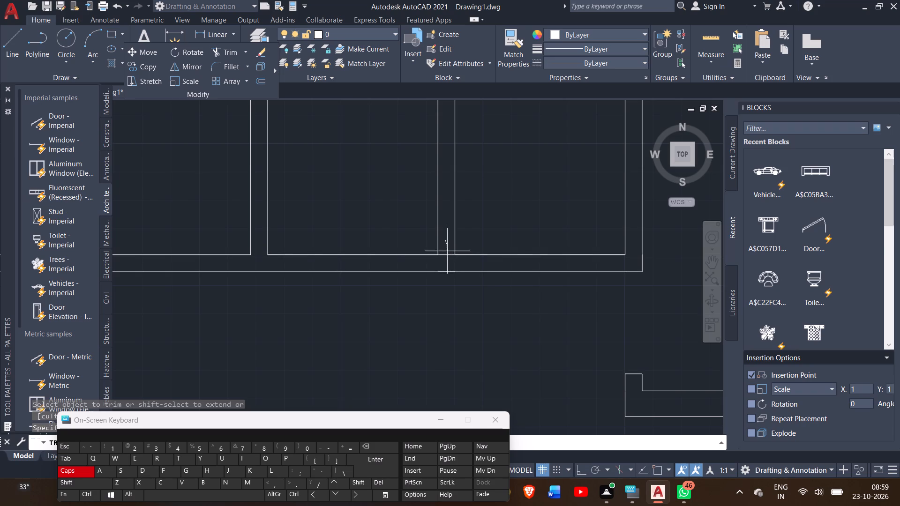
{"action": "left_click_drag", "start_coordinate": [447, 251], "coordinate": [447, 258]}
{"action": "left_click", "coordinate": [447, 258]}
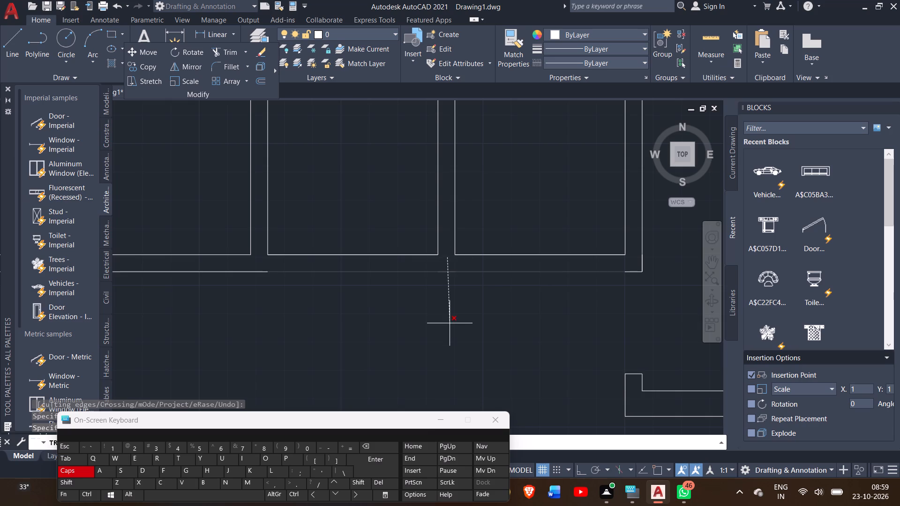
Trim the overlapping line along the south face of the small rooms' south wall at the eastern partition junction.
{"action": "left_click", "coordinate": [448, 259]}
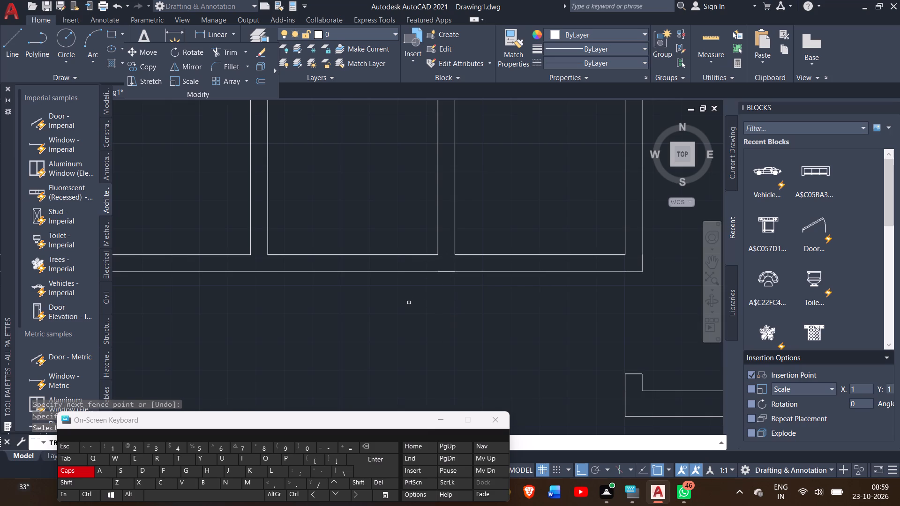
Draw a 9" thick horizontal wall from the lower east room's southwest corner west to the outer wall's inner face.
{"action": "scroll", "coordinate": [409, 303], "scroll_direction": "down", "scroll_amount": 2, "text": "ctrl"}
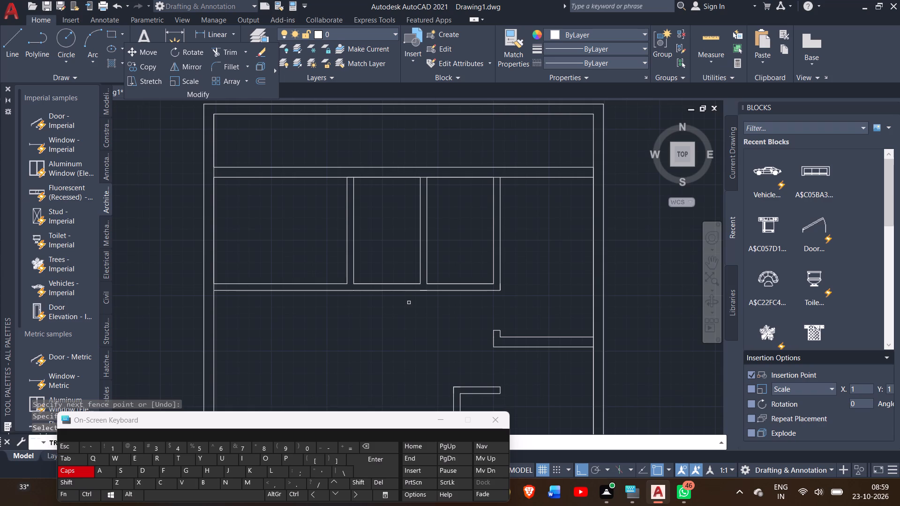
{"action": "scroll", "coordinate": [410, 302], "scroll_direction": "down", "scroll_amount": 2, "text": "ctrl"}
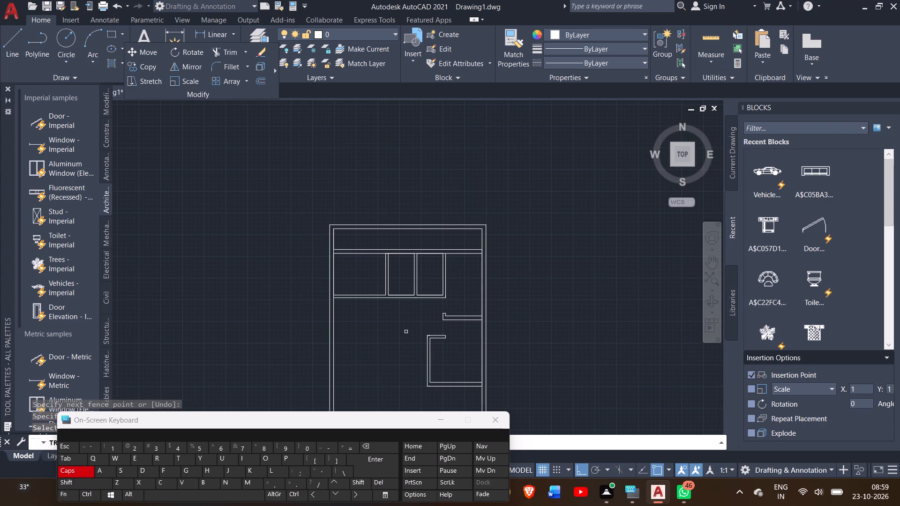
{"action": "left_click", "coordinate": [713, 259]}
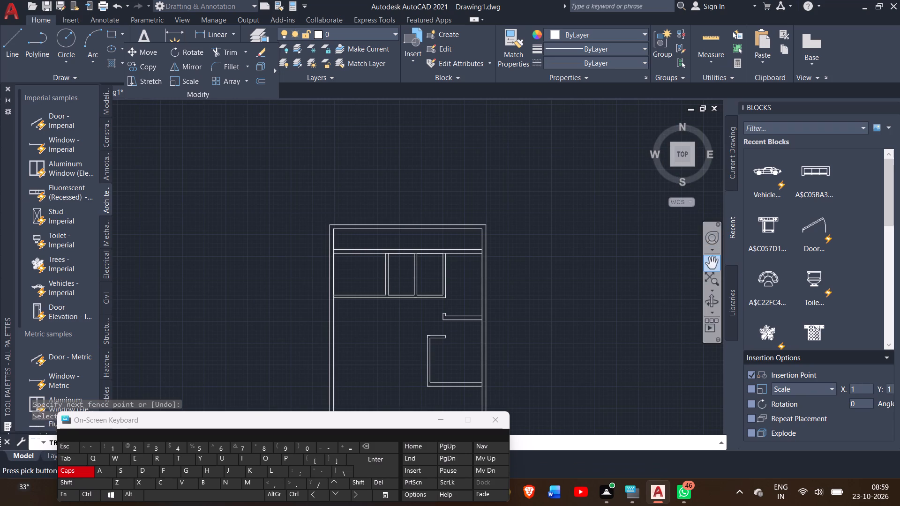
{"action": "left_click_drag", "start_coordinate": [627, 272], "coordinate": [617, 181]}
{"action": "left_click_drag", "start_coordinate": [592, 226], "coordinate": [590, 208]}
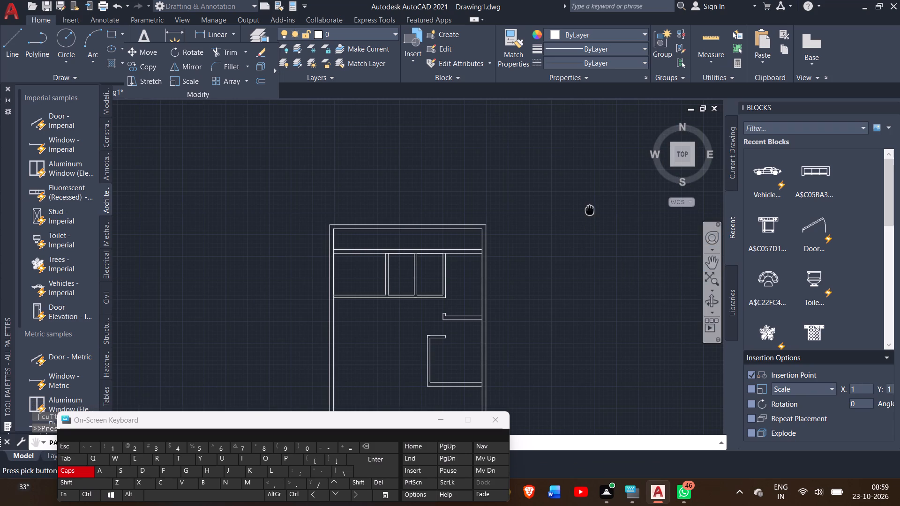
{"action": "left_click_drag", "start_coordinate": [590, 208], "coordinate": [590, 204]}
{"action": "left_click_drag", "start_coordinate": [536, 275], "coordinate": [532, 255]}
{"action": "scroll", "coordinate": [532, 255], "scroll_direction": "down", "scroll_amount": 1, "text": "ctrl"}
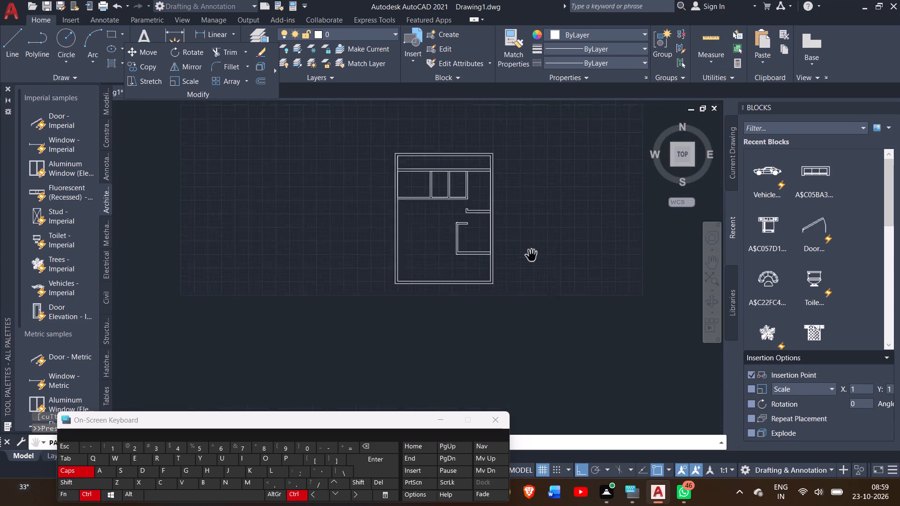
{"action": "scroll", "coordinate": [532, 255], "scroll_direction": "down", "scroll_amount": 1, "text": "ctrl"}
{"action": "left_click_drag", "start_coordinate": [526, 259], "coordinate": [507, 246]}
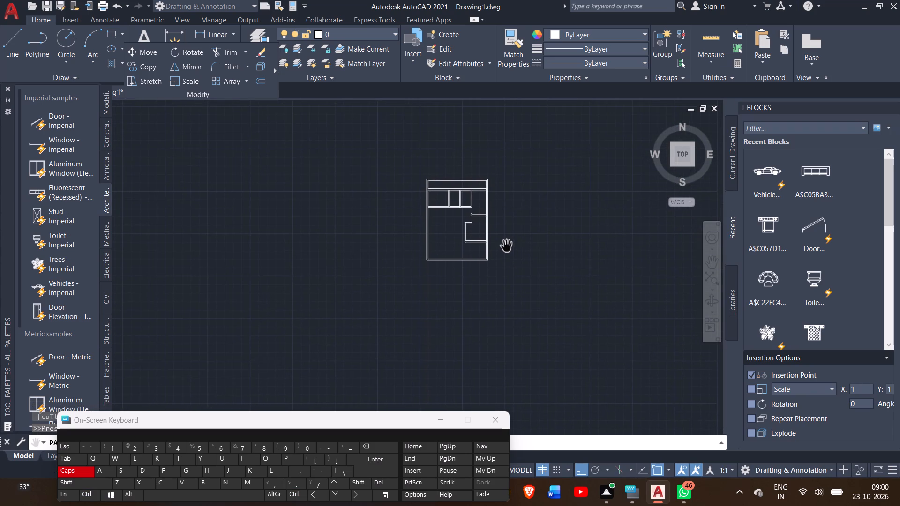
{"action": "scroll", "coordinate": [507, 246], "scroll_direction": "up", "scroll_amount": 2, "text": "ctrl"}
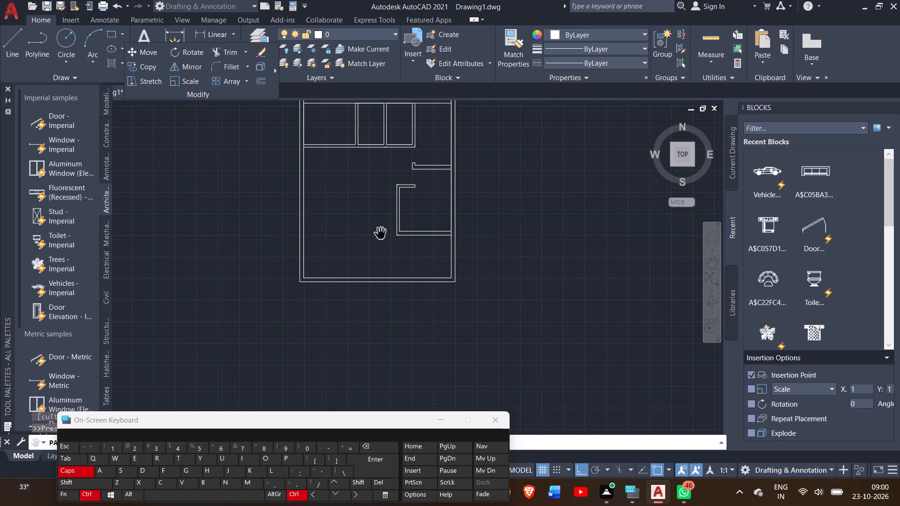
{"action": "scroll", "coordinate": [381, 234], "scroll_direction": "up", "scroll_amount": 1, "text": "ctrl"}
{"action": "right_click", "coordinate": [580, 225]}
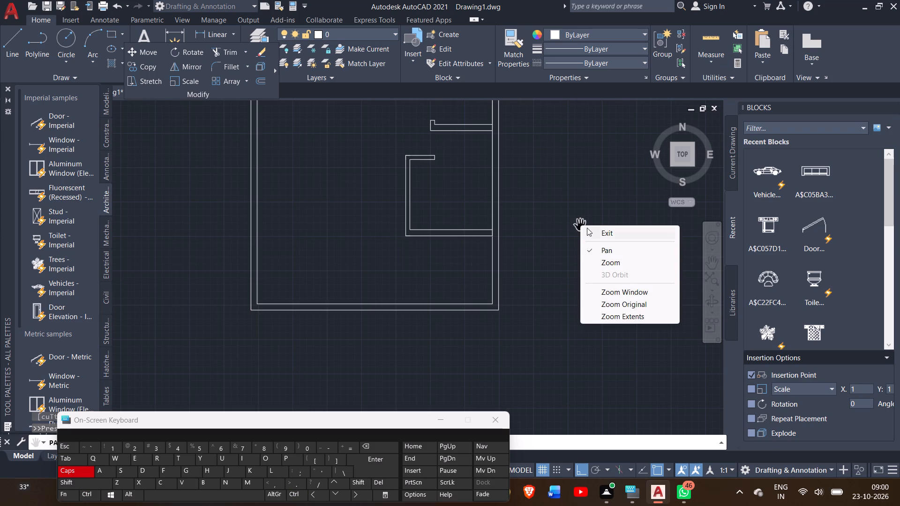
{"action": "left_click", "coordinate": [591, 230]}
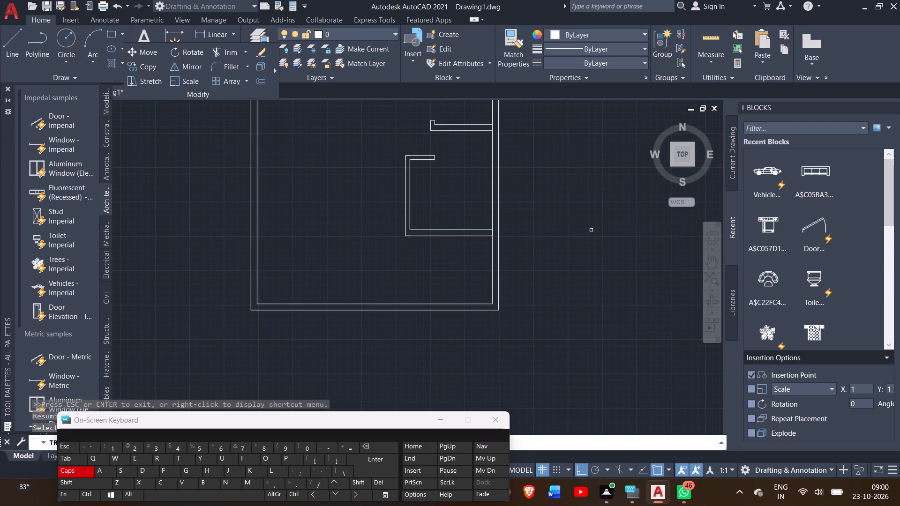
{"action": "left_click", "coordinate": [14, 54]}
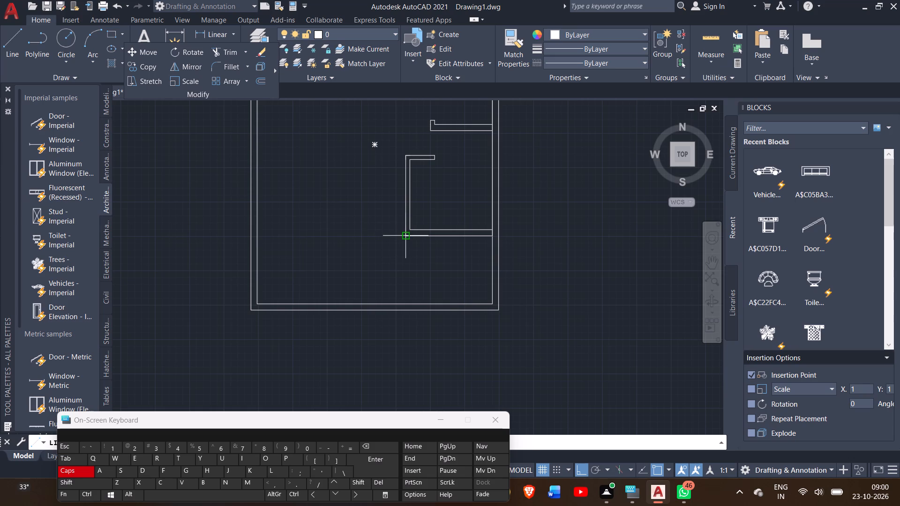
{"action": "left_click_drag", "start_coordinate": [408, 235], "coordinate": [259, 236]}
{"action": "left_click", "coordinate": [259, 236]}
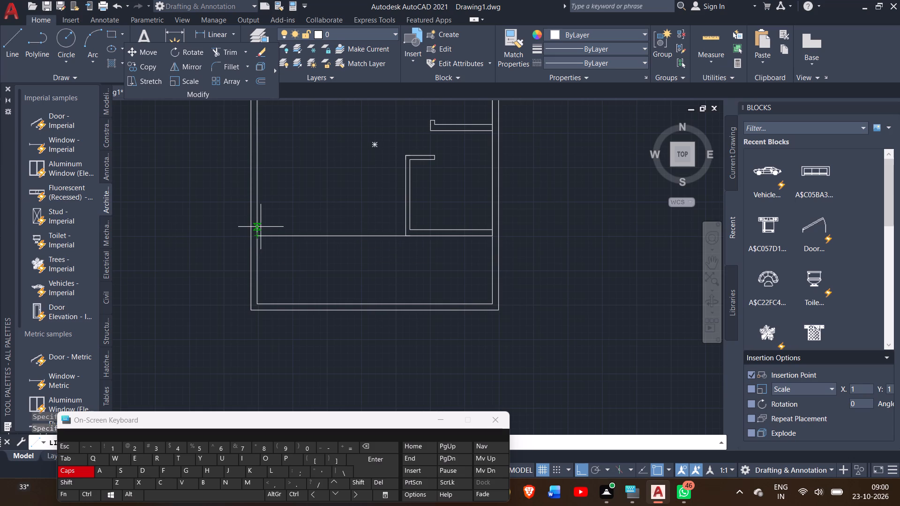
{"action": "key", "text": "9"}
{"action": "key", "text": "shift+quotedbl"}
{"action": "key", "text": "Return"}
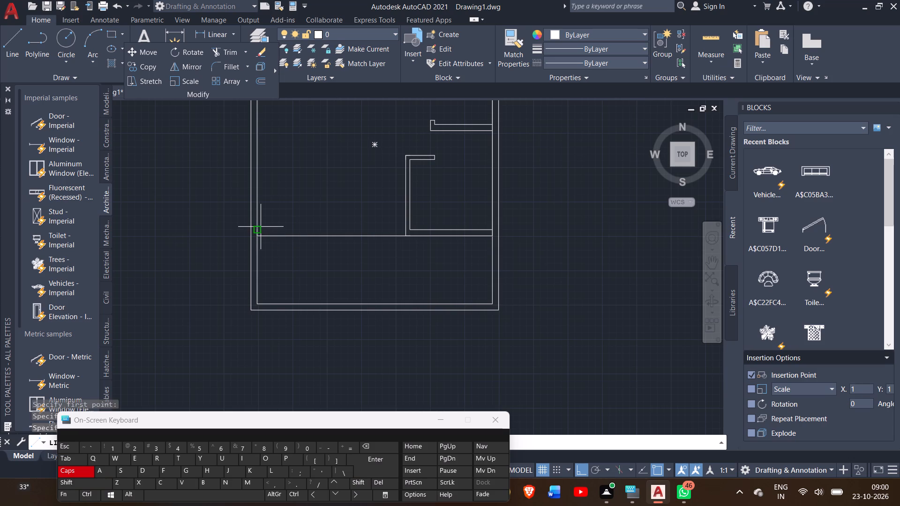
{"action": "scroll", "coordinate": [368, 218], "scroll_direction": "up", "scroll_amount": 2, "text": "ctrl"}
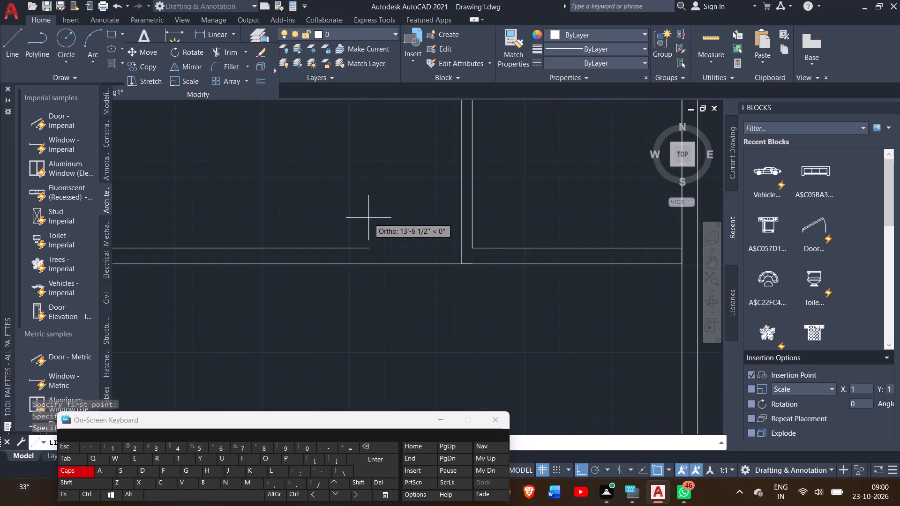
{"action": "left_click", "coordinate": [462, 247]}
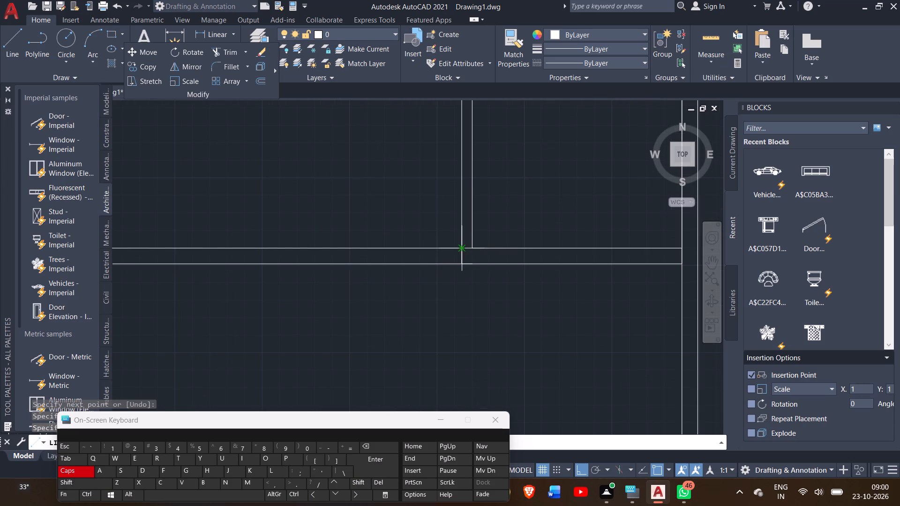
{"action": "right_click", "coordinate": [423, 203]}
{"action": "left_click", "coordinate": [440, 214]}
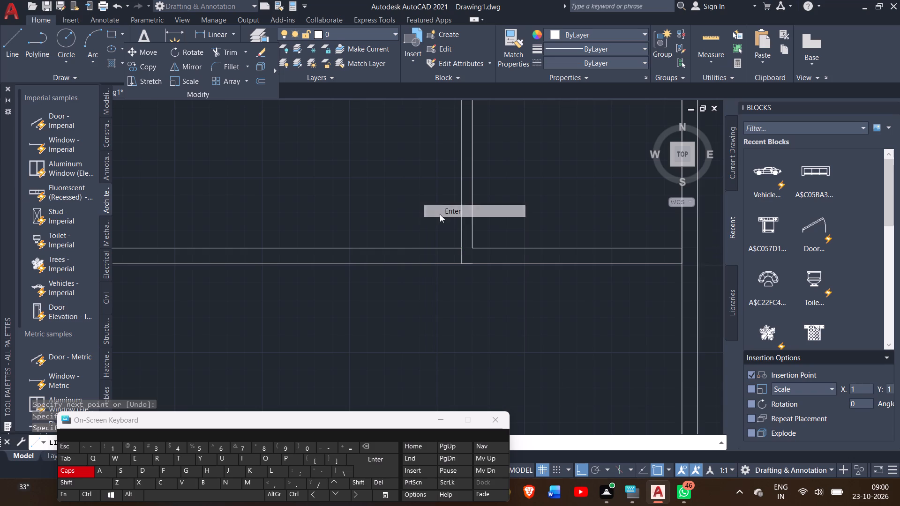
Draw a 2' long, 9" thick wall stub on the west outer wall's inner face, starting 8' south of the small rooms' south wall.
{"action": "scroll", "coordinate": [378, 235], "scroll_direction": "down", "scroll_amount": 3, "text": "ctrl"}
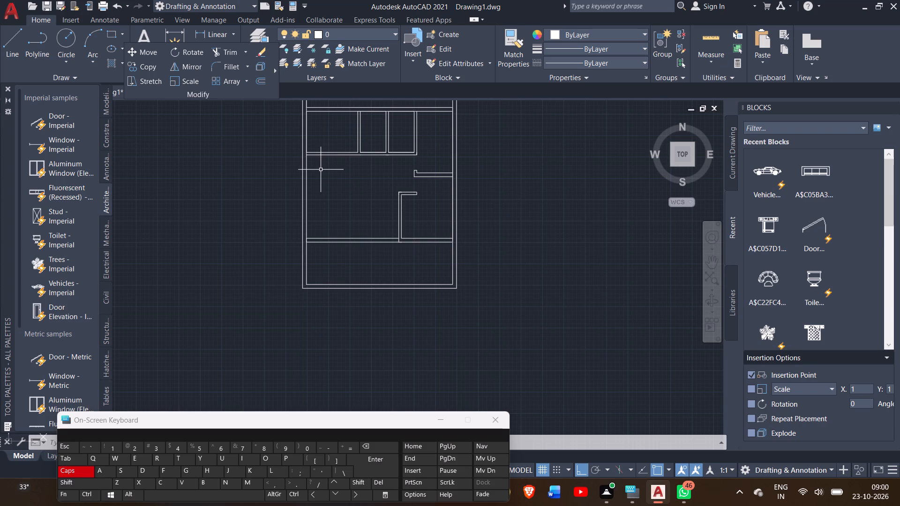
{"action": "left_click", "coordinate": [5, 59]}
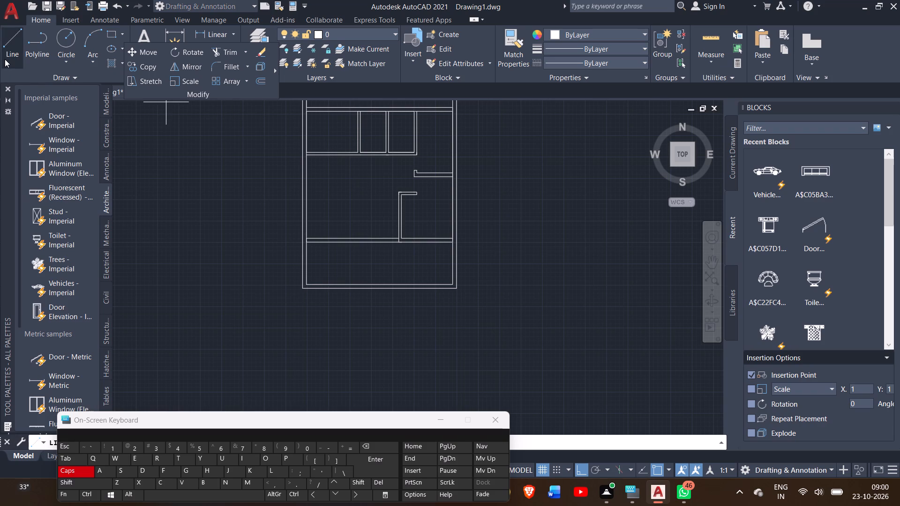
{"action": "left_click_drag", "start_coordinate": [308, 157], "coordinate": [308, 160]}
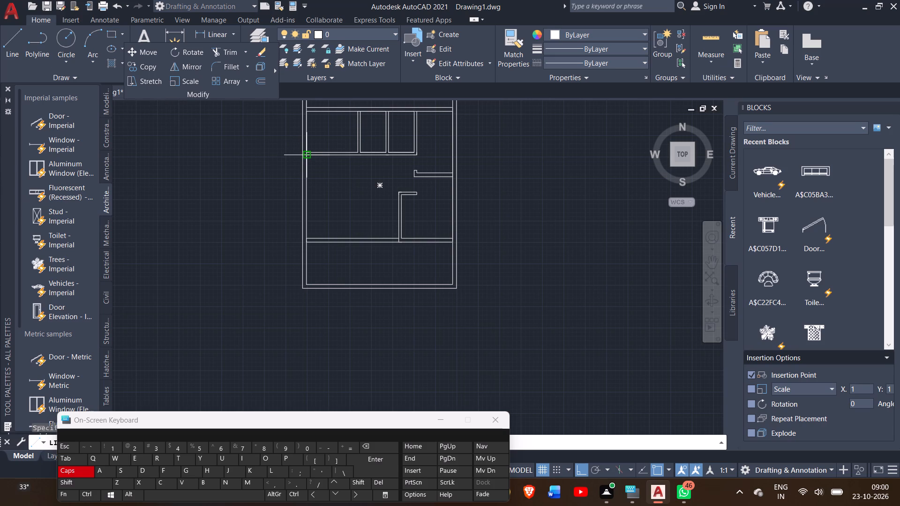
{"action": "left_click_drag", "start_coordinate": [308, 160], "coordinate": [313, 190]}
{"action": "key", "text": "9"}
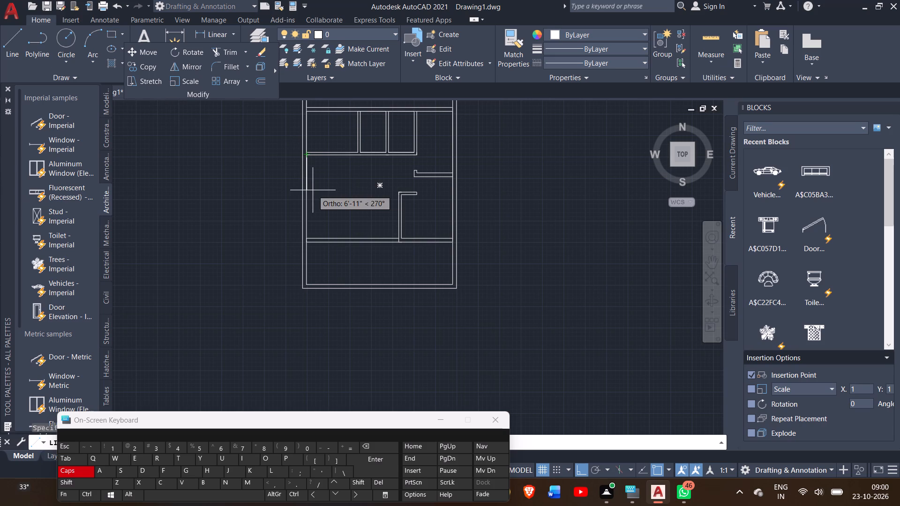
{"action": "key", "text": "BackSpace"}
{"action": "type", "text": "8'"}
{"action": "key", "text": "Return"}
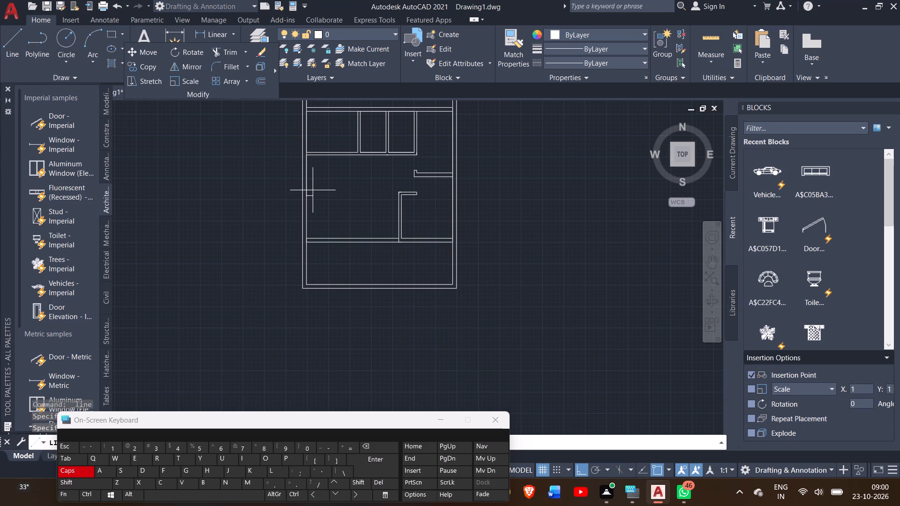
{"action": "scroll", "coordinate": [313, 190], "scroll_direction": "up", "scroll_amount": 1, "text": "ctrl"}
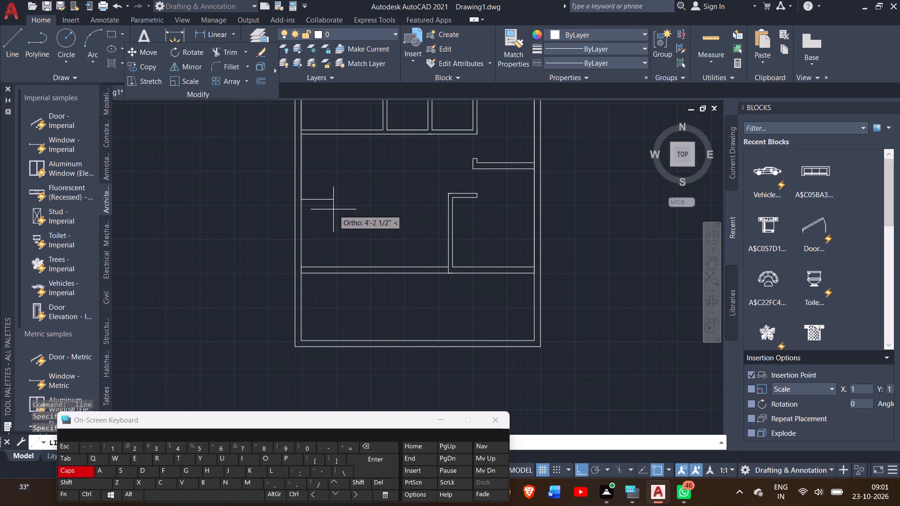
{"action": "type", "text": "2'"}
{"action": "key", "text": "Return"}
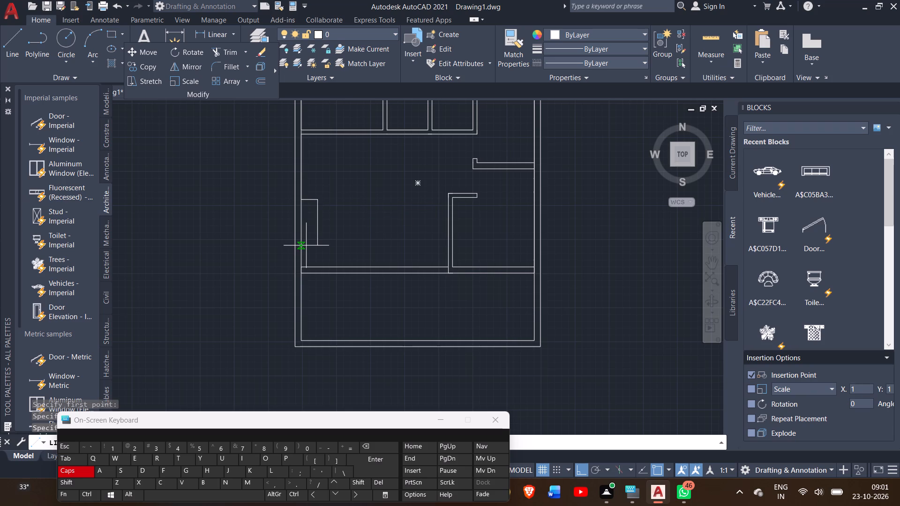
{"action": "key", "text": "9"}
{"action": "key", "text": "shift+quotedbl"}
{"action": "key", "text": "Return"}
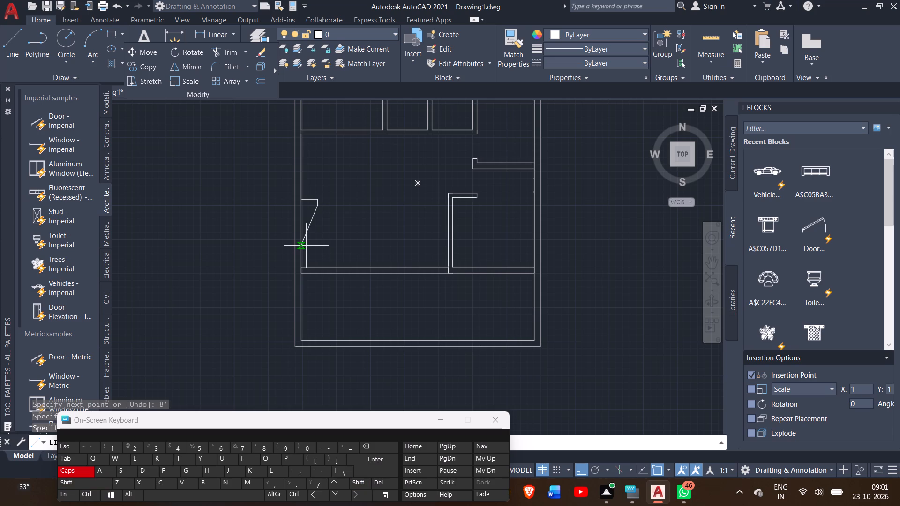
{"action": "left_click", "coordinate": [300, 206]}
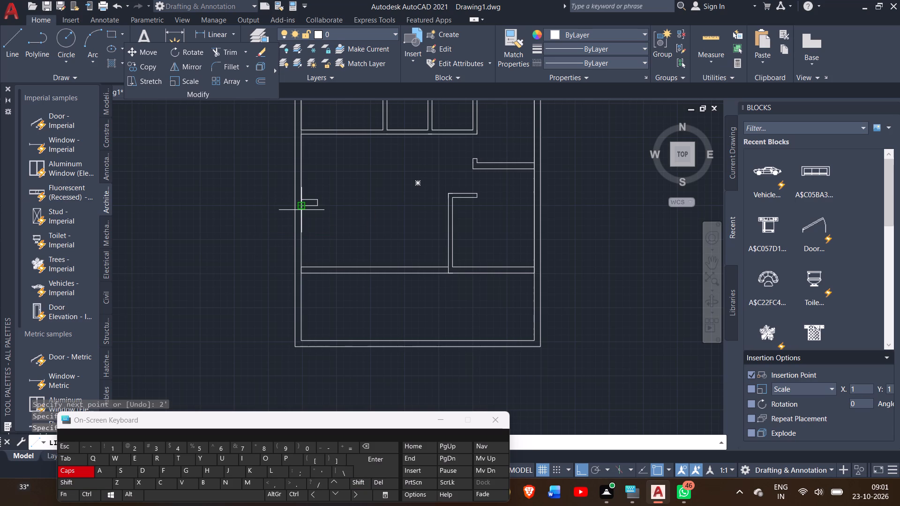
{"action": "right_click", "coordinate": [301, 210]}
{"action": "left_click", "coordinate": [322, 220]}
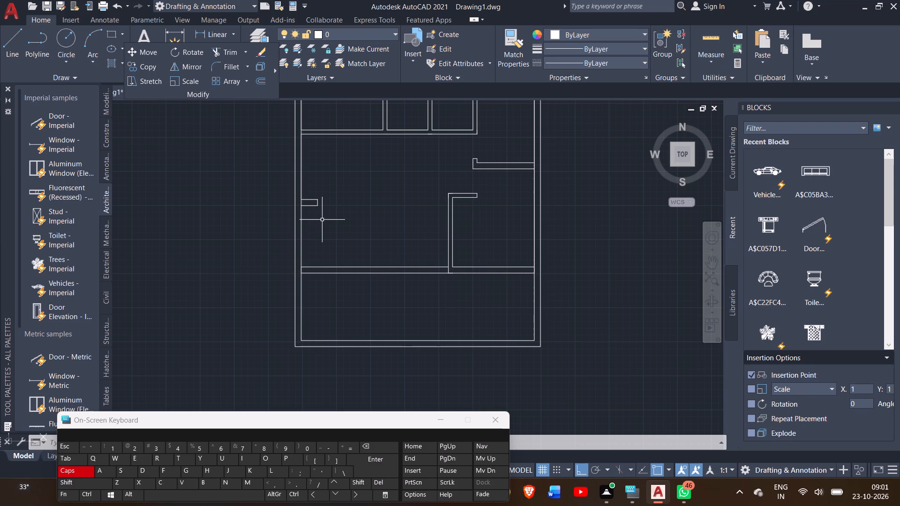
Draw the inner outline of a 5' by 5' enclosure, from the lower east room's southwest corner south, west and back to the horizontal wall.
{"action": "left_click", "coordinate": [16, 51]}
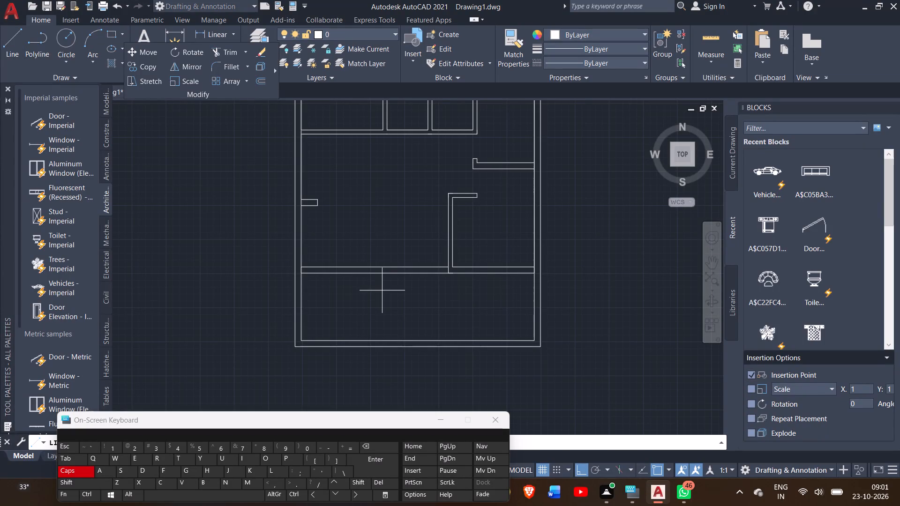
{"action": "scroll", "coordinate": [407, 299], "scroll_direction": "up", "scroll_amount": 1, "text": "ctrl"}
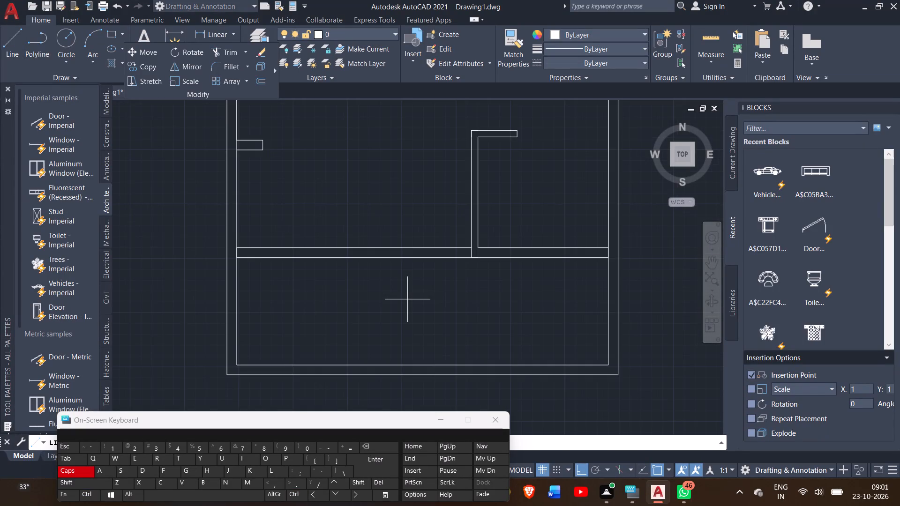
{"action": "left_click", "coordinate": [471, 256]}
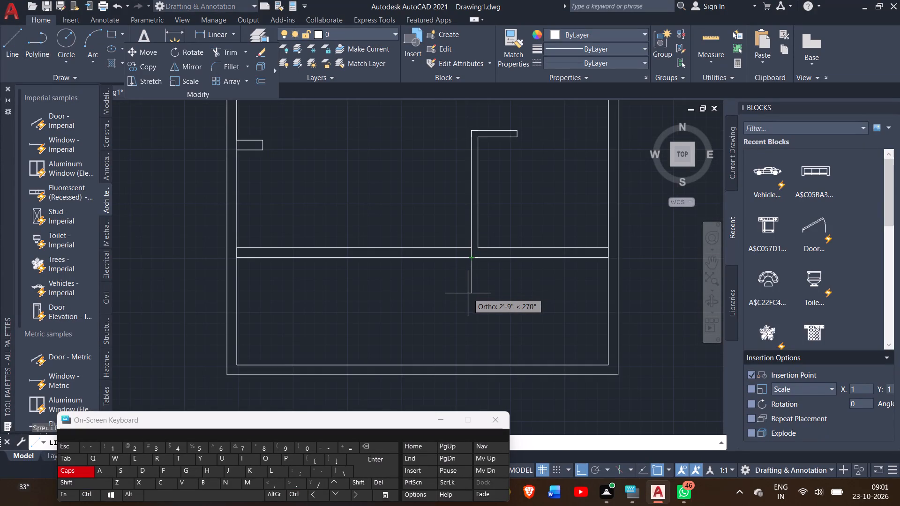
{"action": "type", "text": "5'"}
{"action": "key", "text": "Return"}
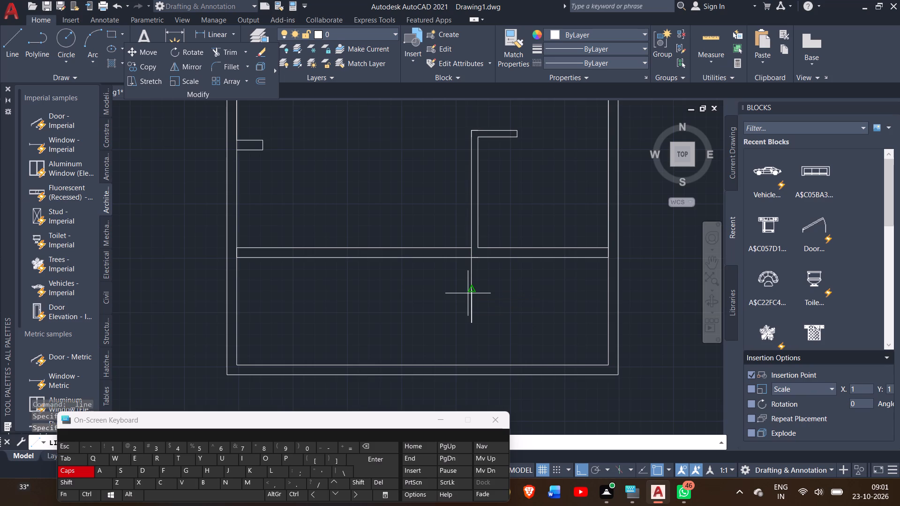
{"action": "scroll", "coordinate": [437, 332], "scroll_direction": "up", "scroll_amount": 1, "text": "ctrl"}
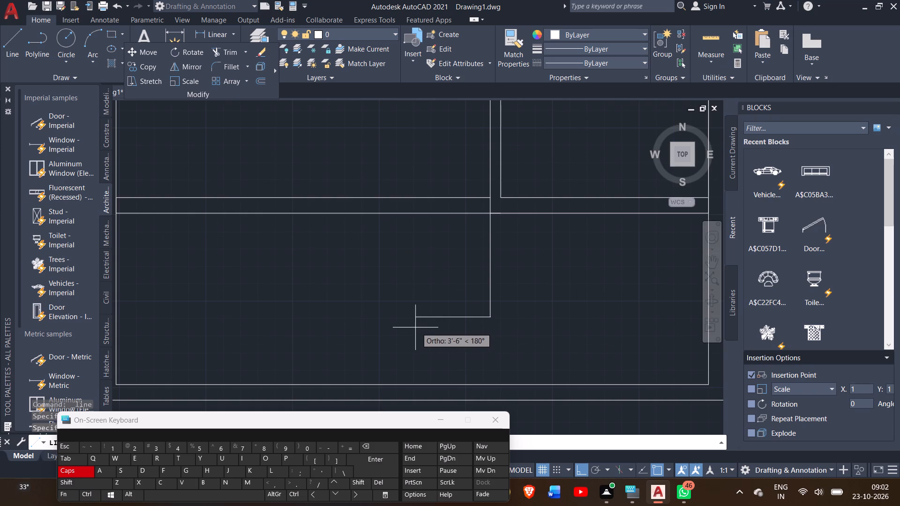
{"action": "type", "text": "5'"}
{"action": "key", "text": "Return"}
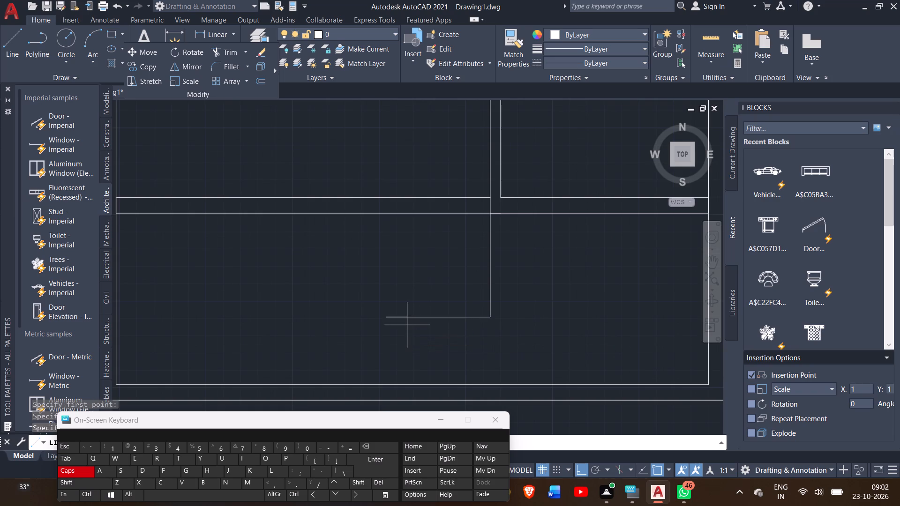
{"action": "left_click", "coordinate": [388, 213]}
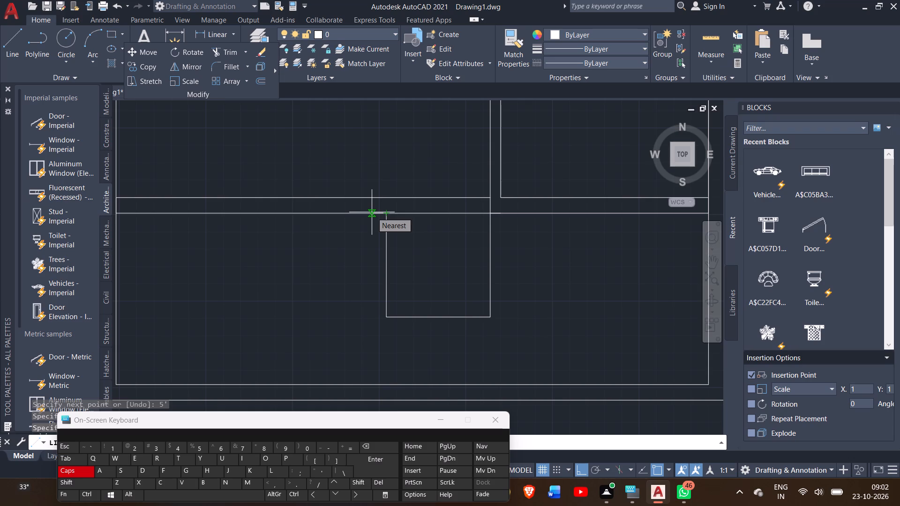
Continue the line around the enclosure as its outer outline, offset 9" on the west, south and east sides, ending at the horizontal wall.
{"action": "key", "text": "9"}
{"action": "key", "text": "shift+quotedbl"}
{"action": "key", "text": "Return"}
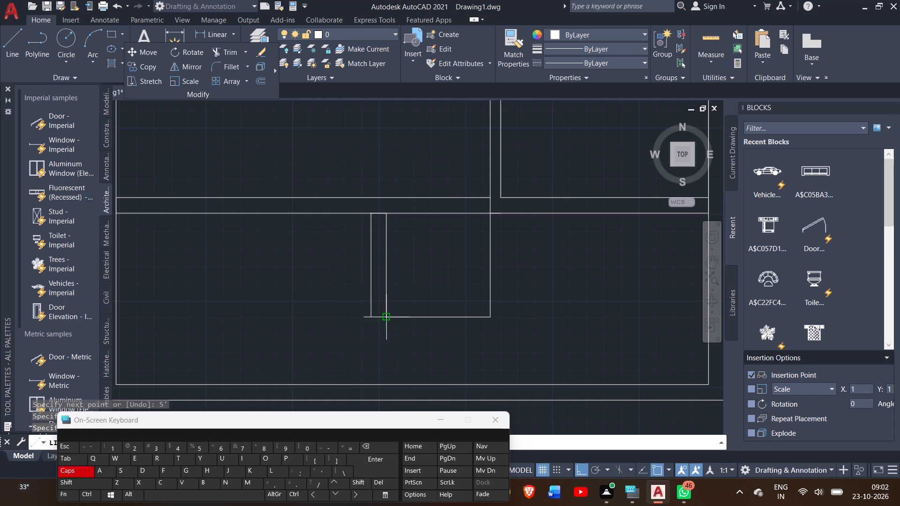
{"action": "left_click", "coordinate": [370, 318]}
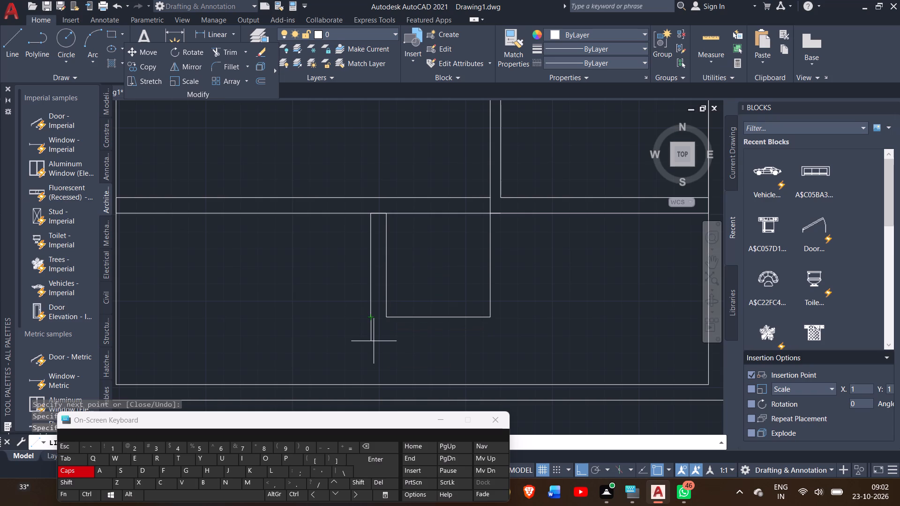
{"action": "key", "text": "9"}
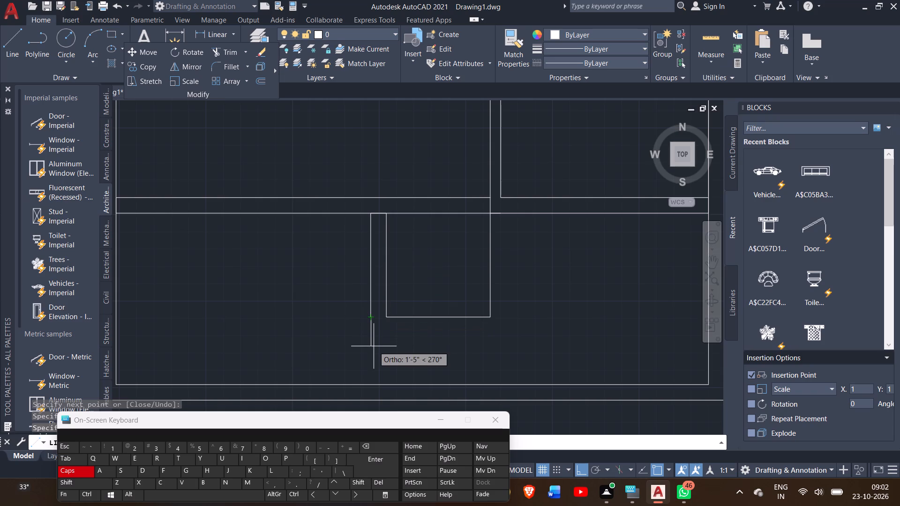
{"action": "key", "text": "shift+quotedbl"}
{"action": "key", "text": "Return"}
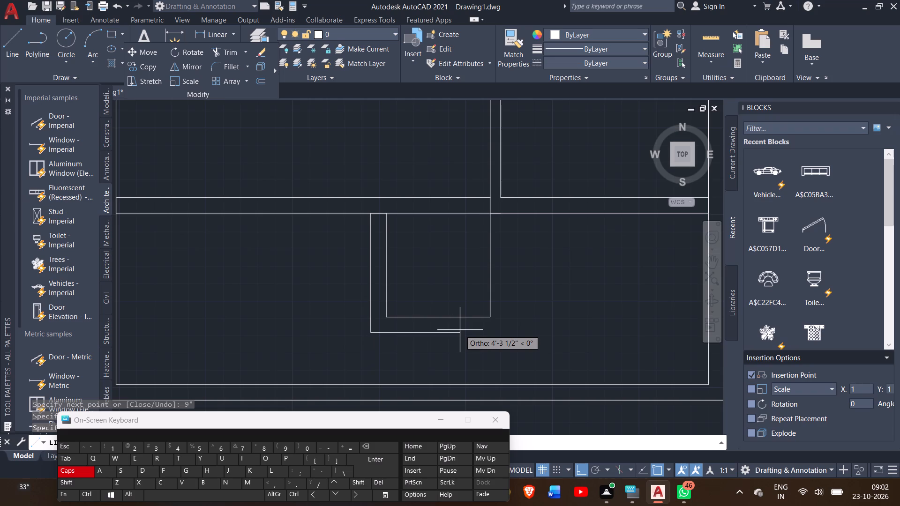
{"action": "left_click", "coordinate": [491, 334]}
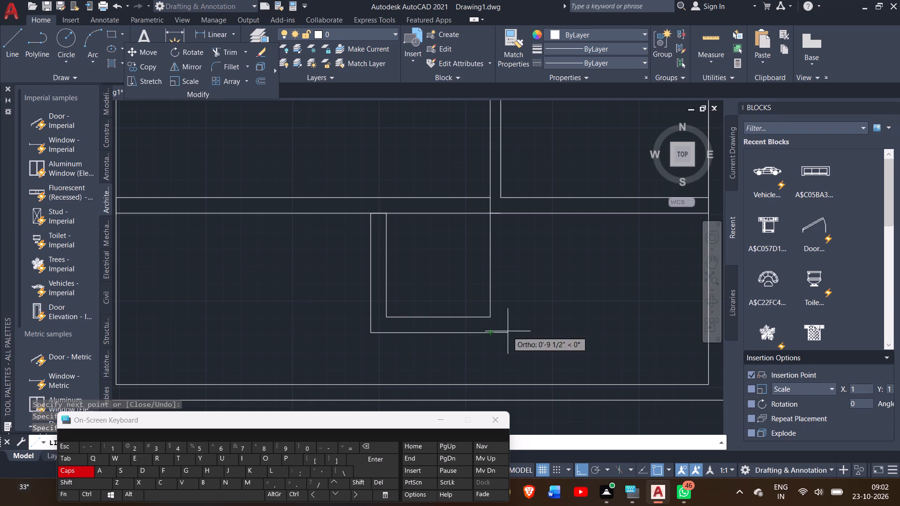
{"action": "key", "text": "9"}
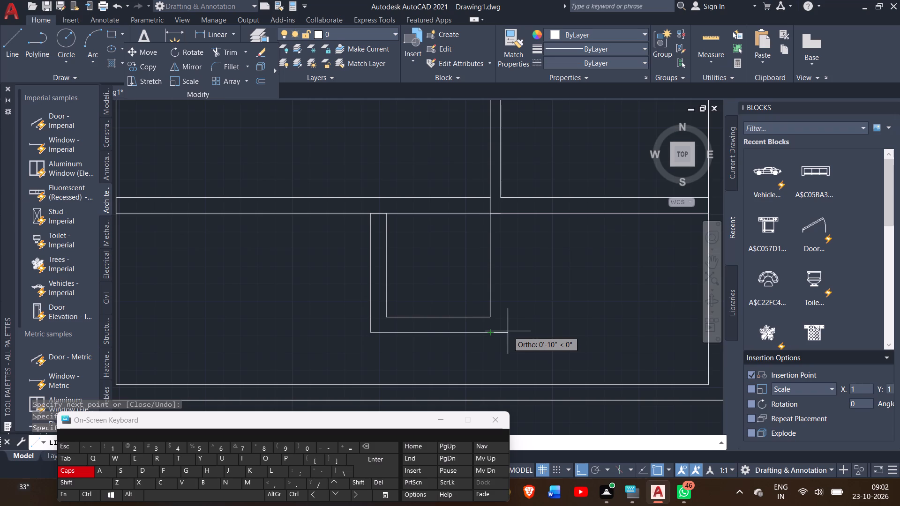
{"action": "key", "text": "shift+quotedbl"}
{"action": "key", "text": "Return"}
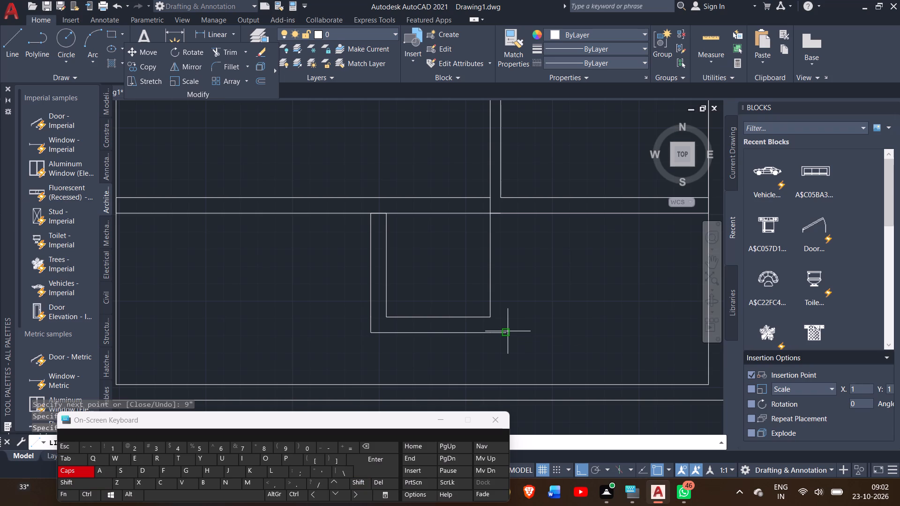
{"action": "left_click", "coordinate": [504, 214]}
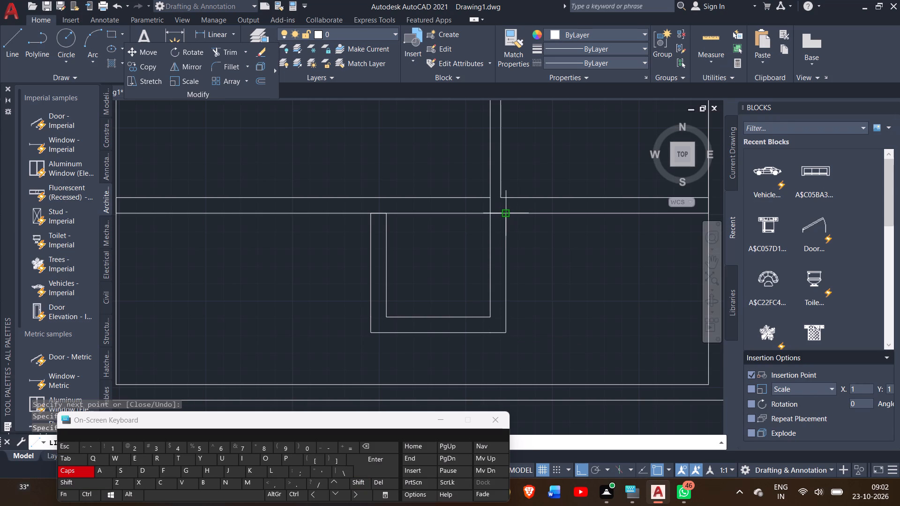
{"action": "right_click", "coordinate": [517, 259]}
{"action": "left_click", "coordinate": [537, 267]}
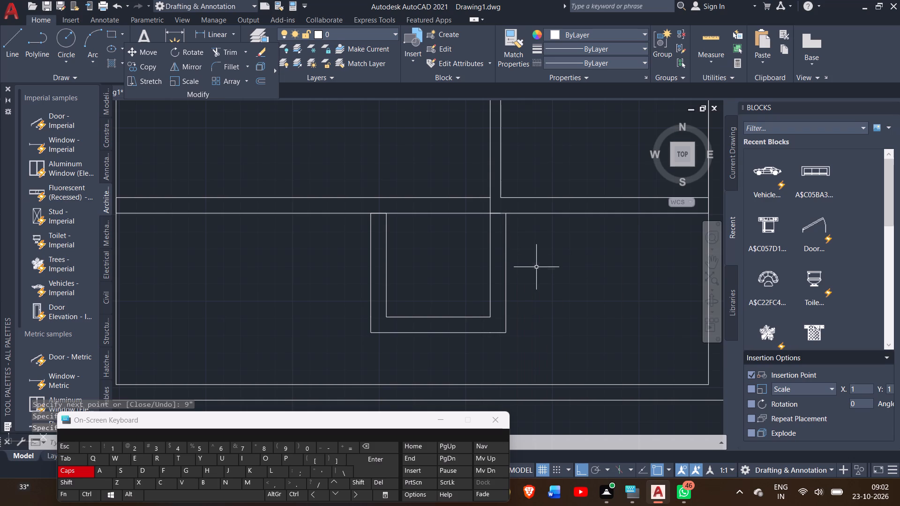
Draw a line across the enclosure's south wall thickness, 1' east of its inner southwest corner.
{"action": "left_click", "coordinate": [11, 45]}
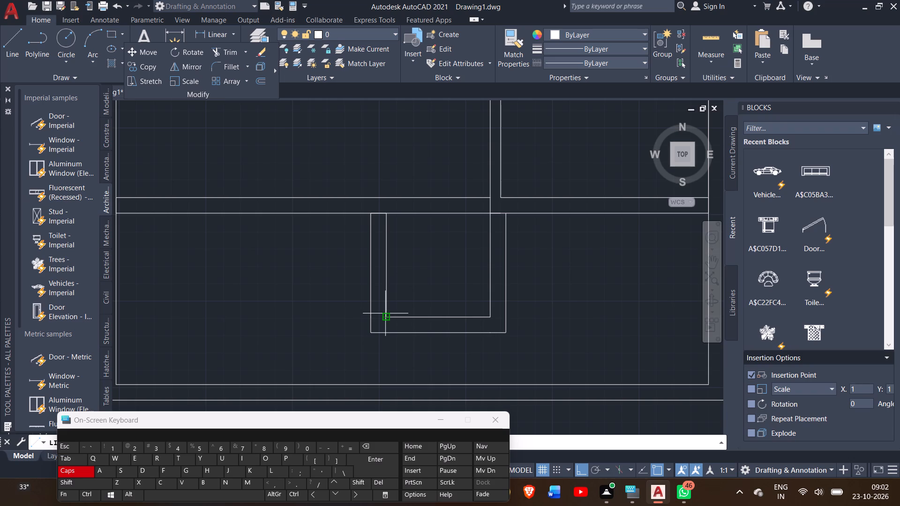
{"action": "left_click_drag", "start_coordinate": [389, 319], "coordinate": [403, 319]}
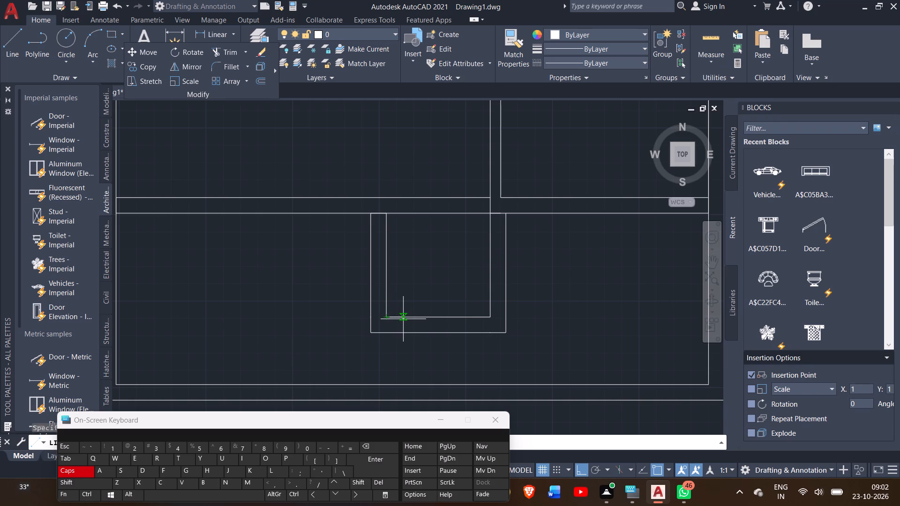
{"action": "key", "text": "1"}
{"action": "key", "text": "apostrophe"}
{"action": "key", "text": "Return"}
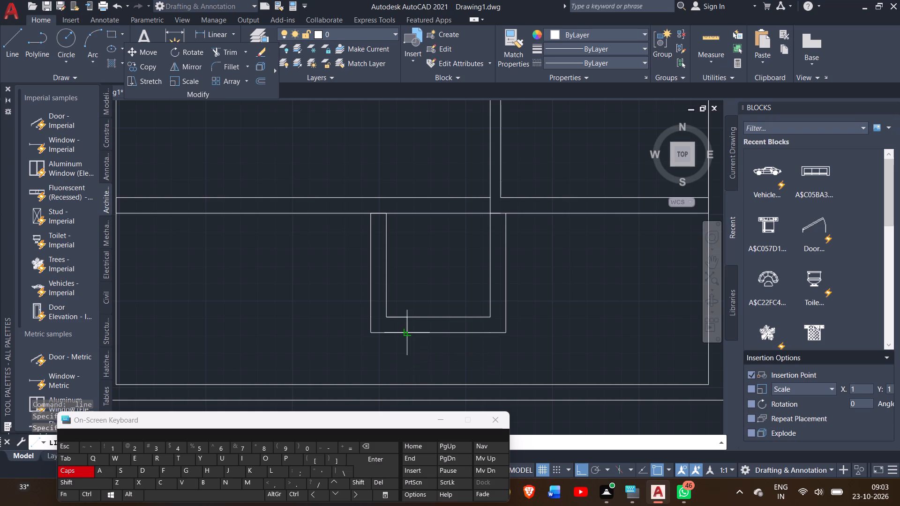
{"action": "left_click", "coordinate": [406, 334]}
{"action": "right_click", "coordinate": [411, 336]}
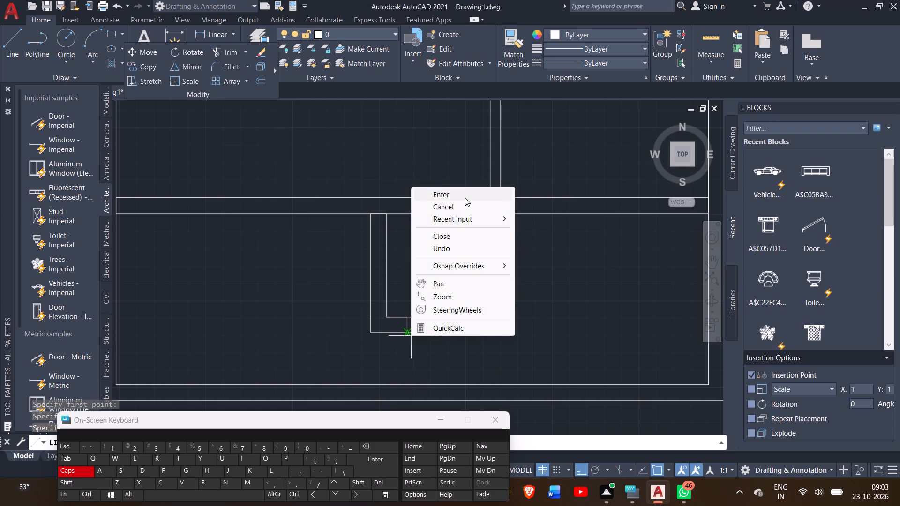
{"action": "left_click", "coordinate": [465, 198]}
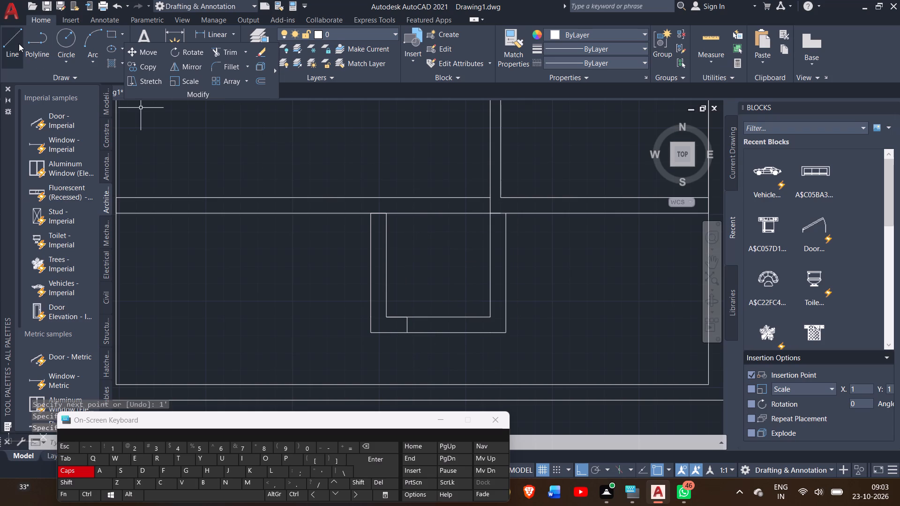
Draw a line across the enclosure's south wall thickness, 1' west of its inner southeast corner.
{"action": "left_click", "coordinate": [19, 44]}
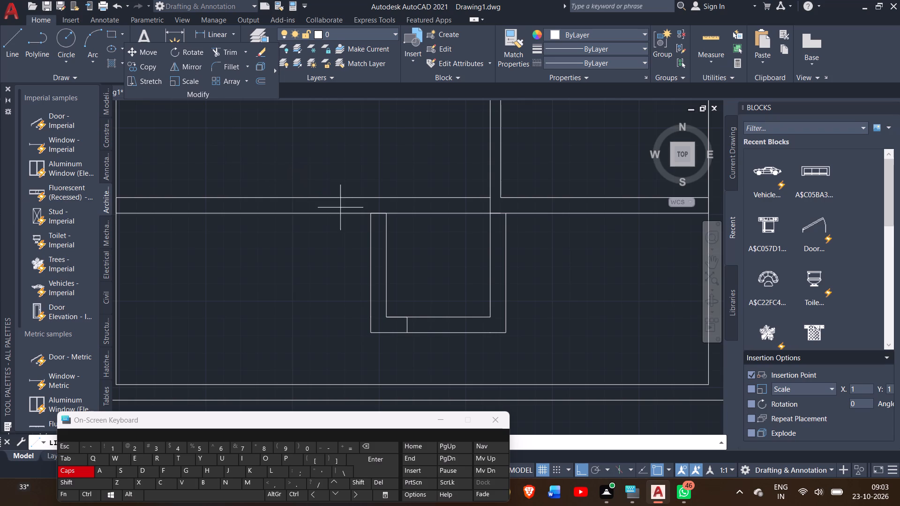
{"action": "left_click_drag", "start_coordinate": [487, 317], "coordinate": [464, 317]}
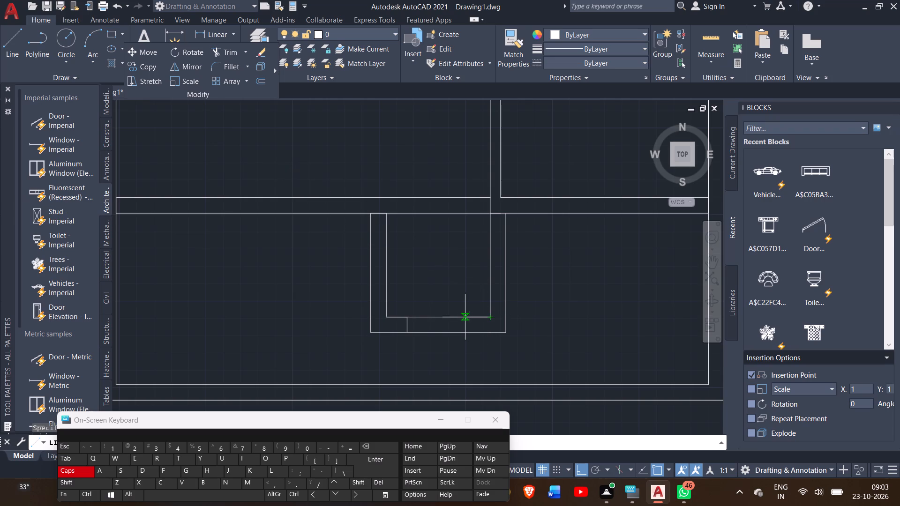
{"action": "left_click_drag", "start_coordinate": [464, 317], "coordinate": [461, 316]}
{"action": "type", "text": "1'"}
{"action": "key", "text": "Return"}
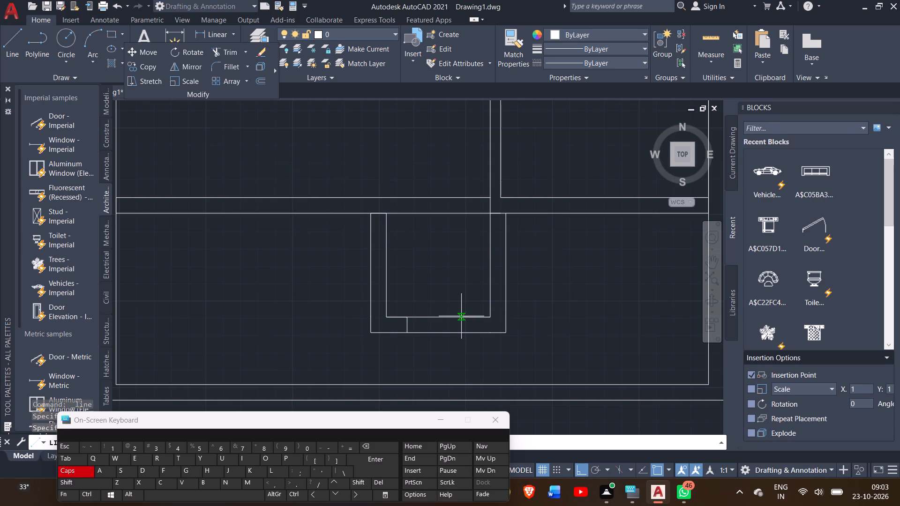
{"action": "left_click", "coordinate": [470, 331]}
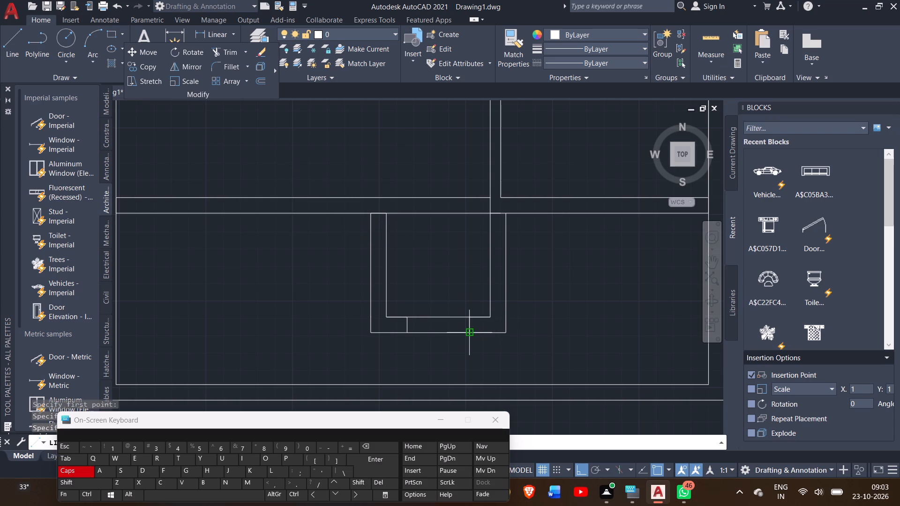
{"action": "right_click", "coordinate": [489, 335]}
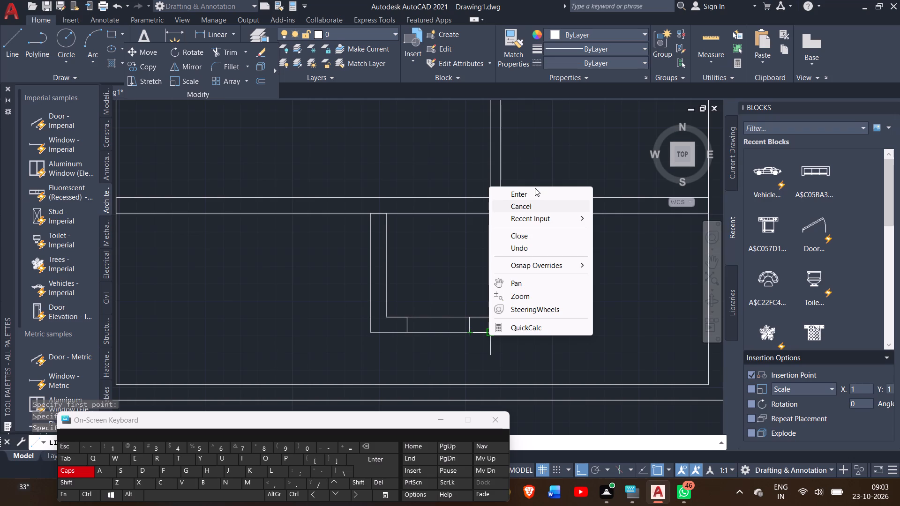
{"action": "left_click", "coordinate": [531, 198]}
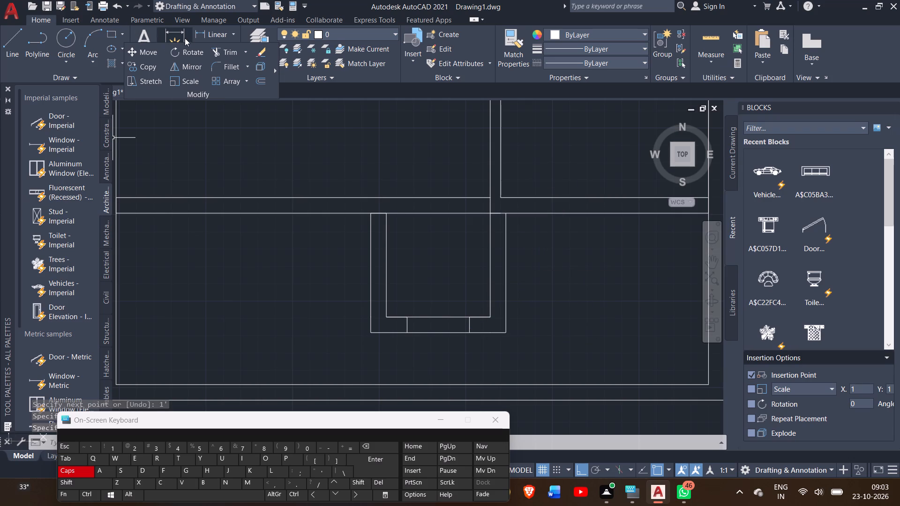
Trim the inner face line of the enclosure's south wall between the two opening lines.
{"action": "left_click", "coordinate": [213, 51]}
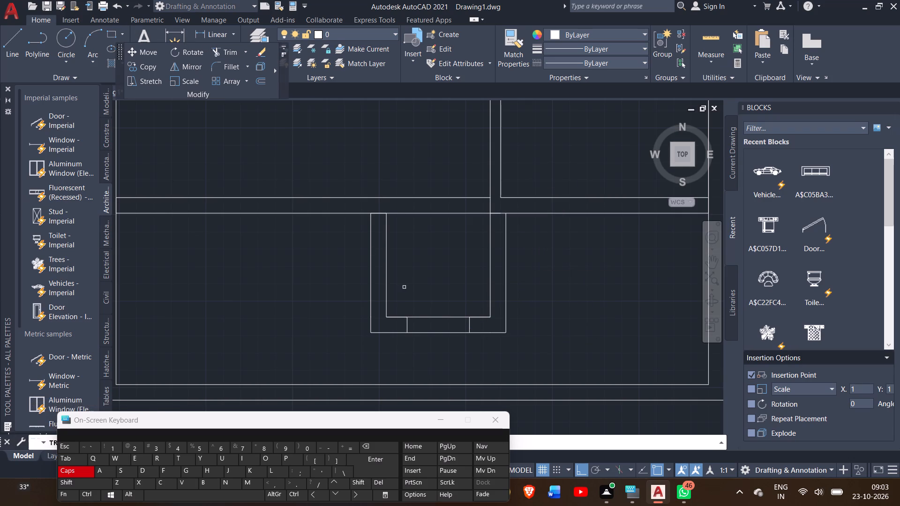
{"action": "left_click_drag", "start_coordinate": [432, 309], "coordinate": [432, 325]}
{"action": "left_click", "coordinate": [432, 325]}
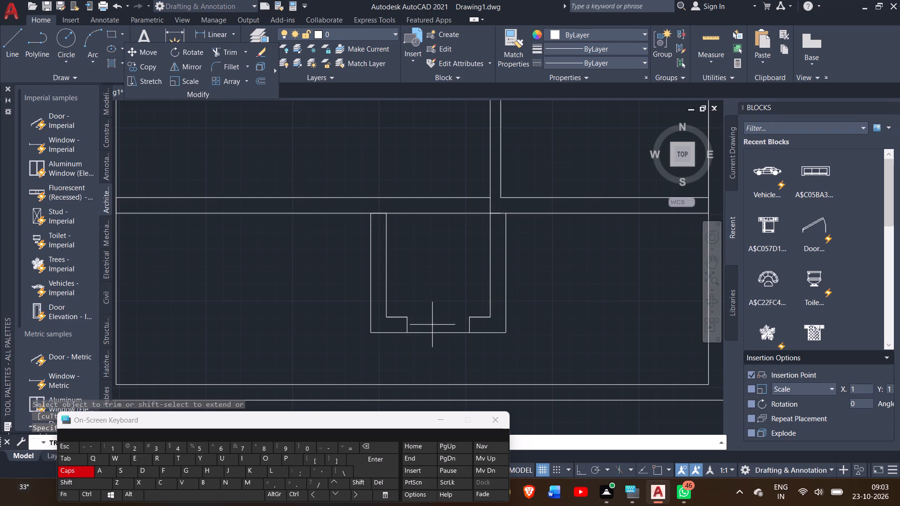
{"action": "right_click", "coordinate": [432, 314]}
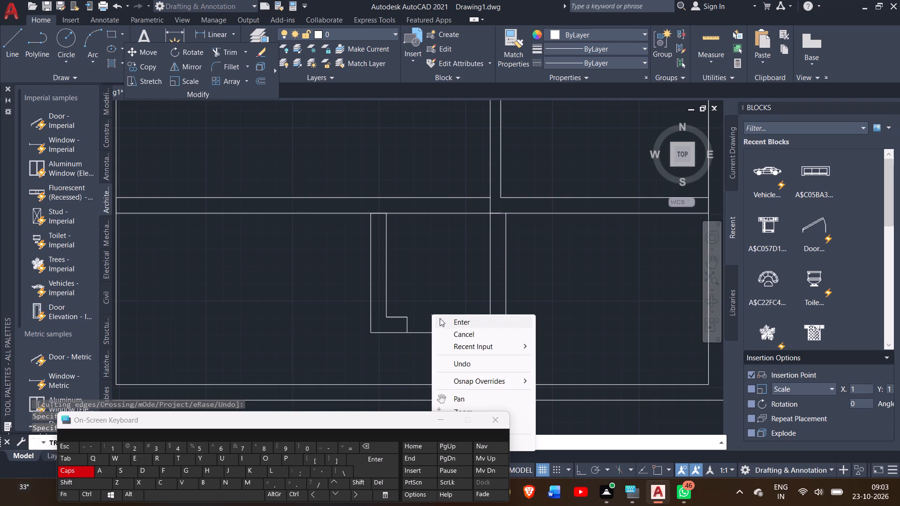
{"action": "left_click", "coordinate": [445, 321]}
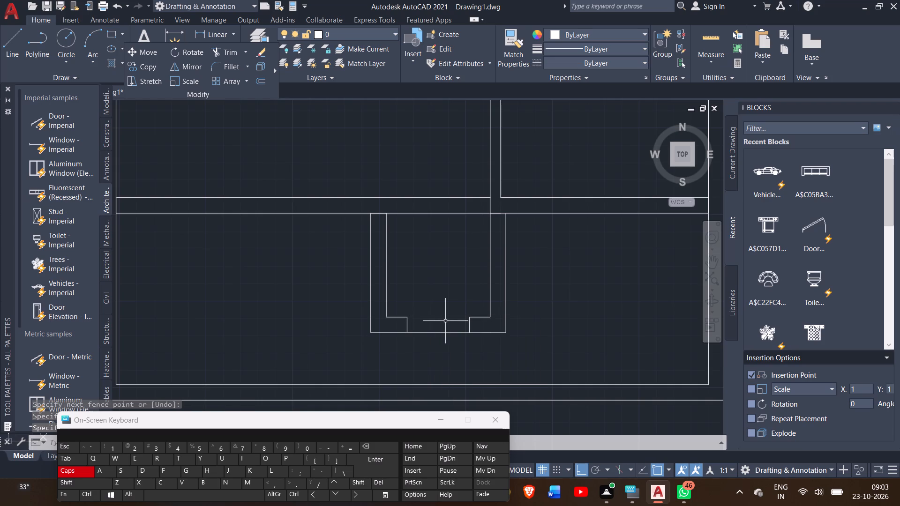
Draw a line outlining a 3' opening across the horizontal wall north of the enclosure, starting 1' west of the enclosure's inner northeast corner.
{"action": "scroll", "coordinate": [445, 321], "scroll_direction": "down", "scroll_amount": 3, "text": "ctrl"}
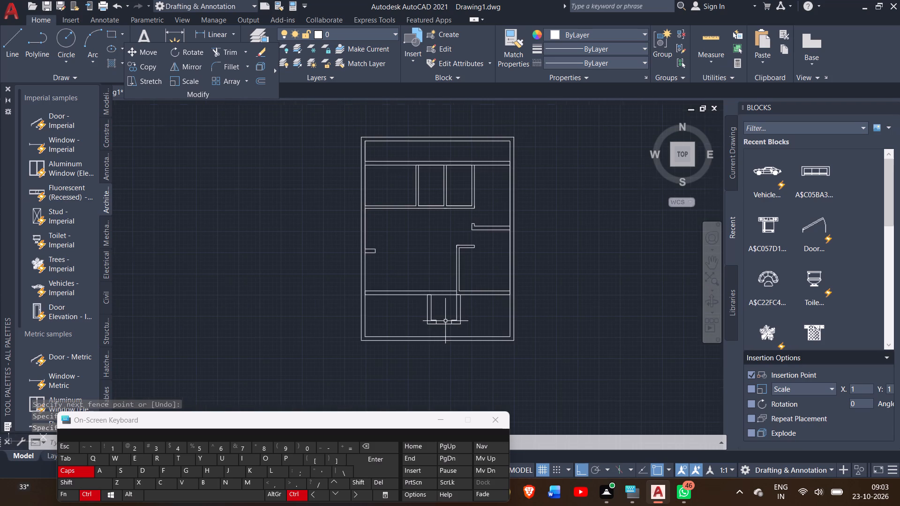
{"action": "scroll", "coordinate": [445, 321], "scroll_direction": "up", "scroll_amount": 2, "text": "ctrl"}
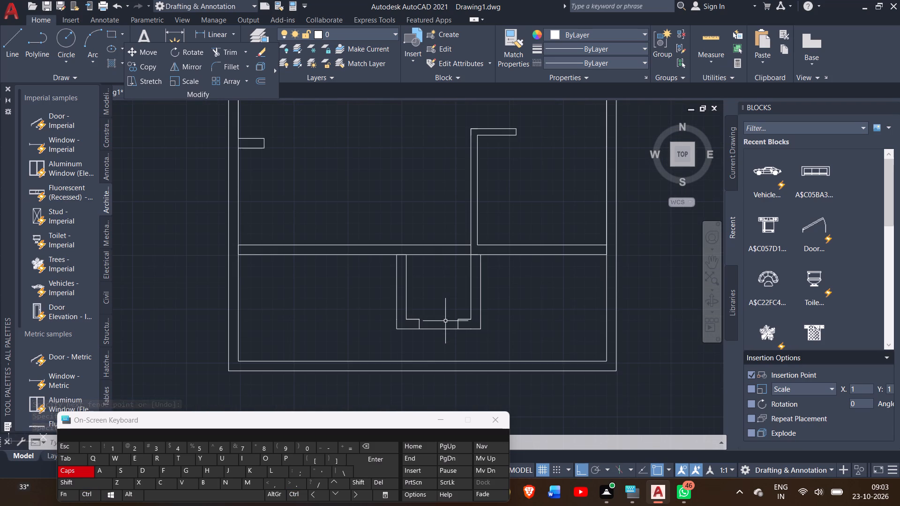
{"action": "left_click", "coordinate": [3, 38]}
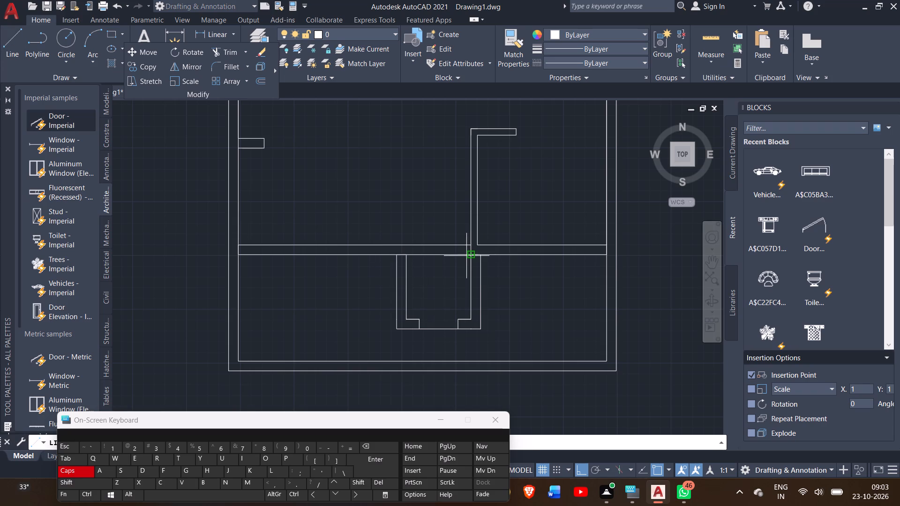
{"action": "left_click_drag", "start_coordinate": [470, 256], "coordinate": [463, 256]}
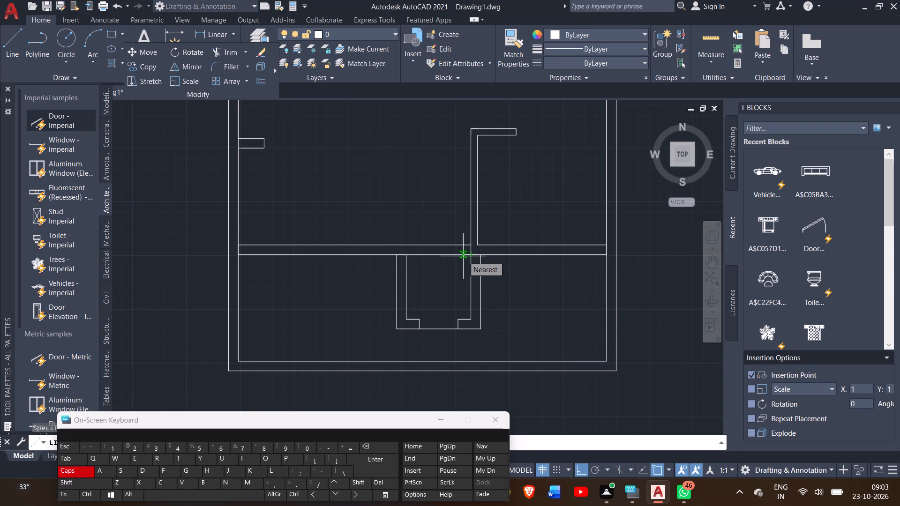
{"action": "key", "text": "1"}
{"action": "key", "text": "apostrophe"}
{"action": "key", "text": "Return"}
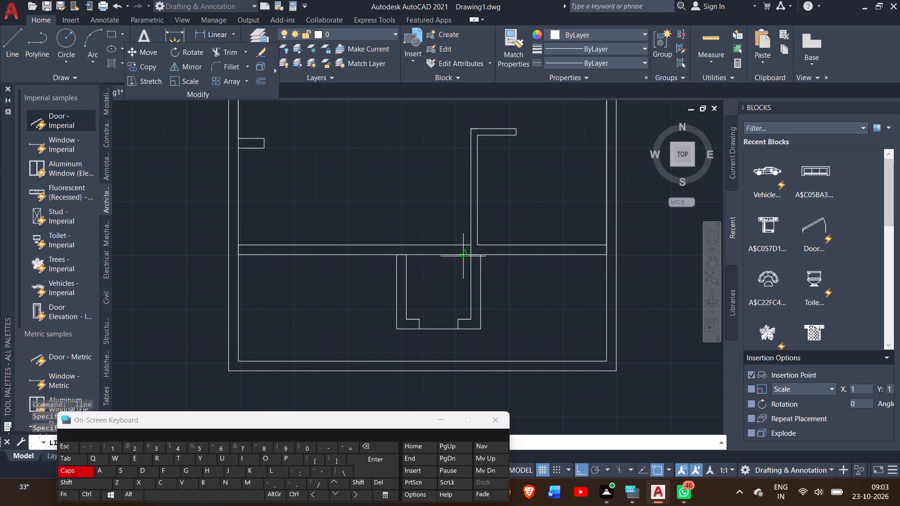
{"action": "left_click", "coordinate": [456, 243]}
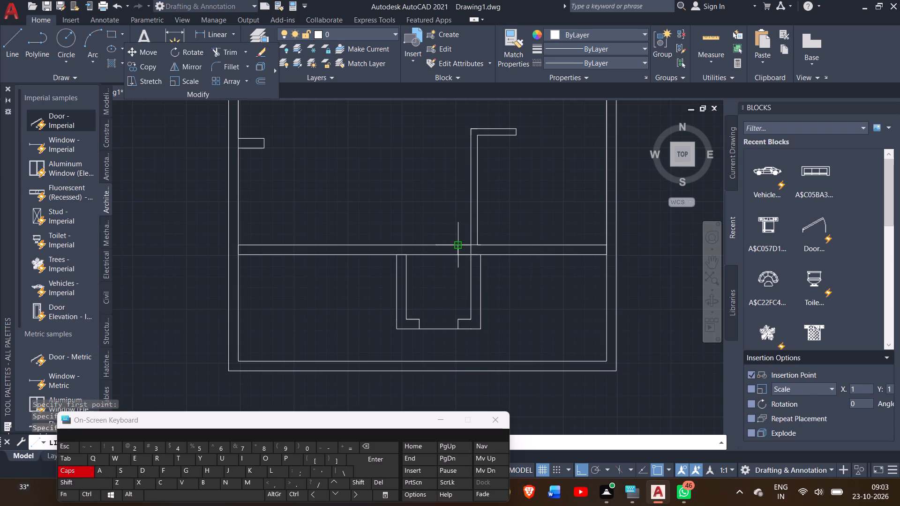
{"action": "type", "text": "3'"}
{"action": "key", "text": "Return"}
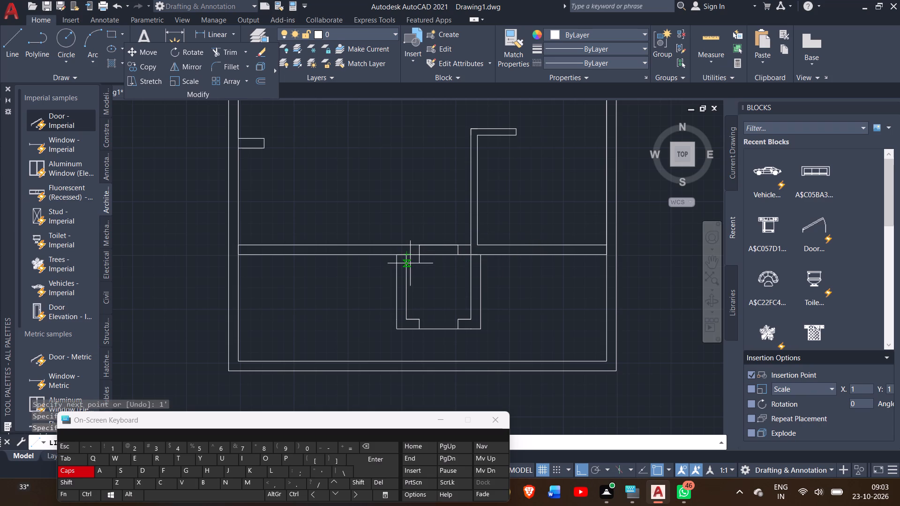
{"action": "scroll", "coordinate": [413, 261], "scroll_direction": "up", "scroll_amount": 2, "text": "ctrl"}
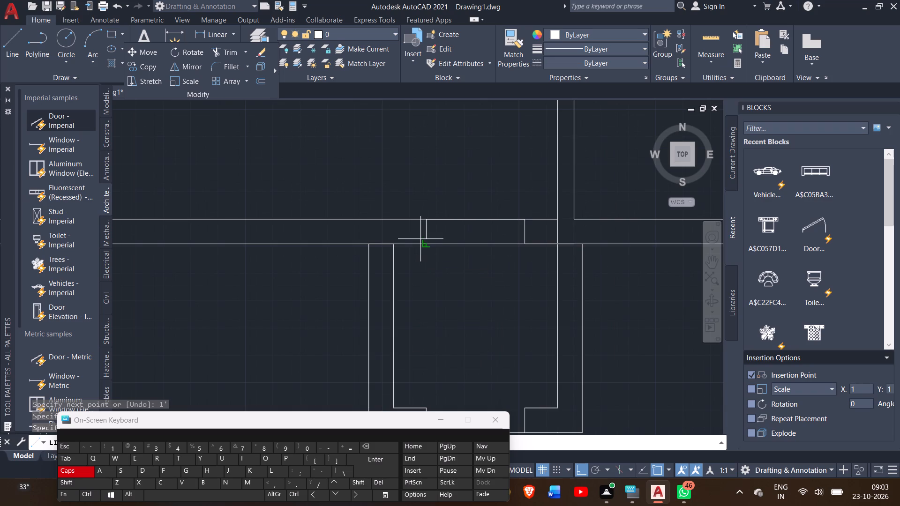
{"action": "left_click", "coordinate": [425, 243]}
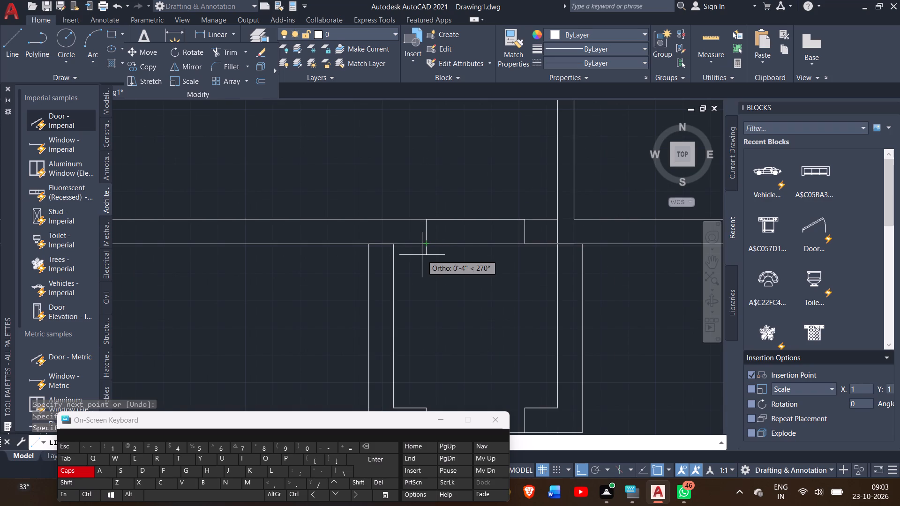
{"action": "right_click", "coordinate": [422, 255]}
{"action": "left_click", "coordinate": [428, 258]}
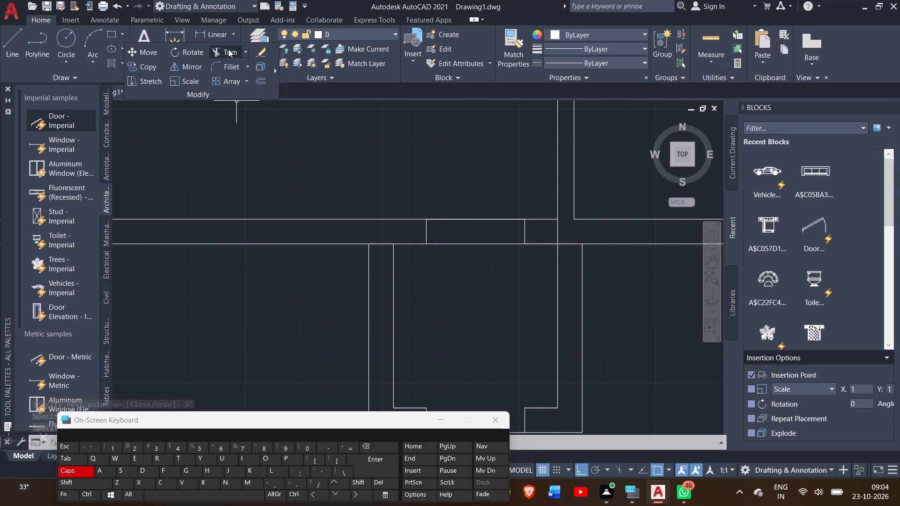
Trim both face lines of the horizontal wall between the two lines of the 3' opening.
{"action": "left_click", "coordinate": [228, 49]}
{"action": "left_click_drag", "start_coordinate": [470, 204], "coordinate": [447, 267]}
{"action": "left_click", "coordinate": [447, 267]}
{"action": "right_click", "coordinate": [468, 197]}
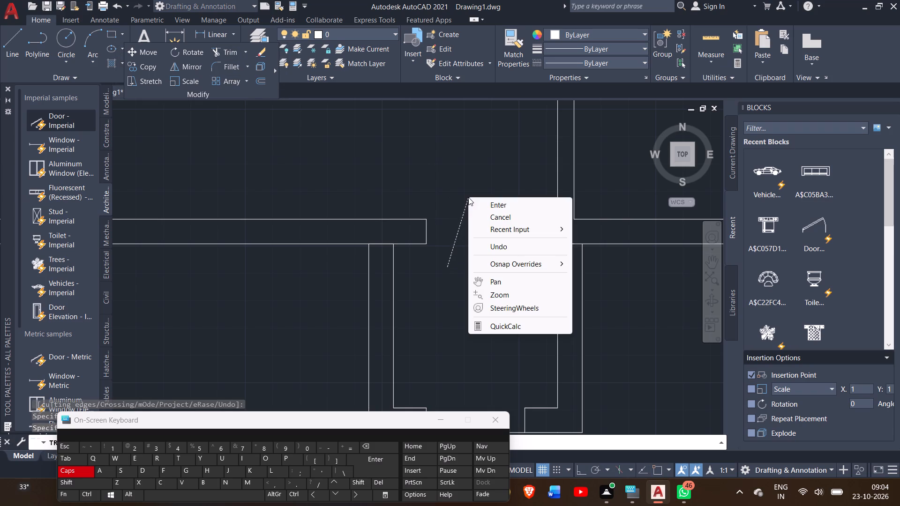
{"action": "left_click", "coordinate": [483, 205]}
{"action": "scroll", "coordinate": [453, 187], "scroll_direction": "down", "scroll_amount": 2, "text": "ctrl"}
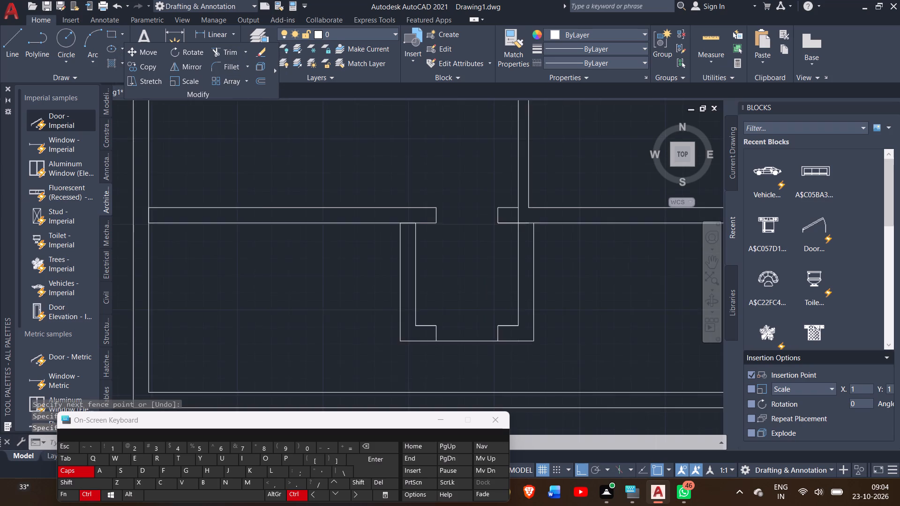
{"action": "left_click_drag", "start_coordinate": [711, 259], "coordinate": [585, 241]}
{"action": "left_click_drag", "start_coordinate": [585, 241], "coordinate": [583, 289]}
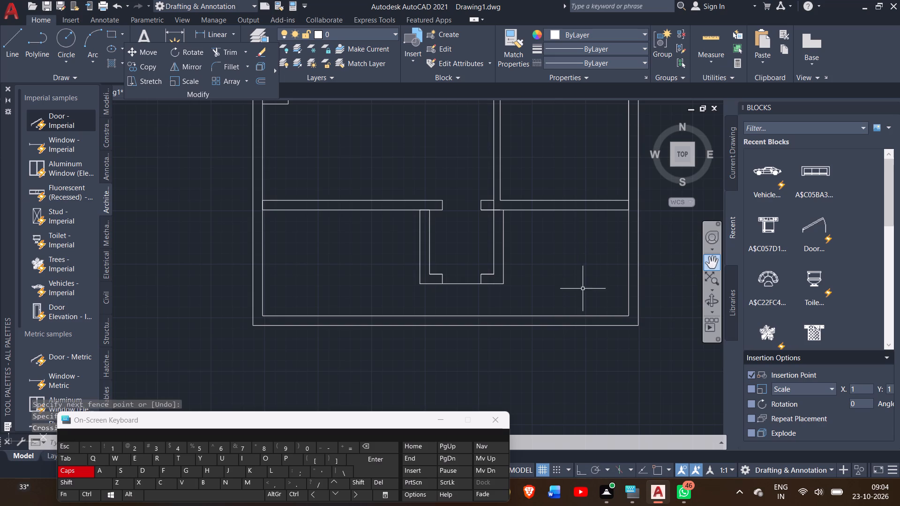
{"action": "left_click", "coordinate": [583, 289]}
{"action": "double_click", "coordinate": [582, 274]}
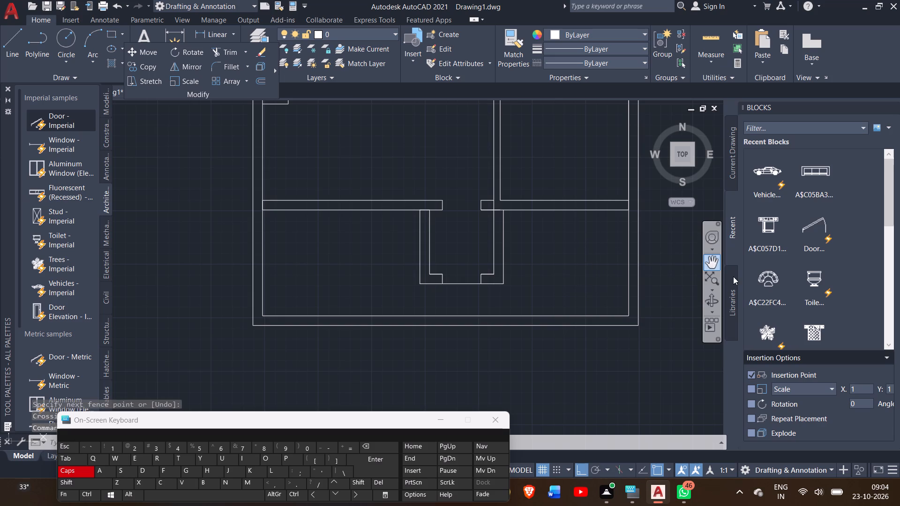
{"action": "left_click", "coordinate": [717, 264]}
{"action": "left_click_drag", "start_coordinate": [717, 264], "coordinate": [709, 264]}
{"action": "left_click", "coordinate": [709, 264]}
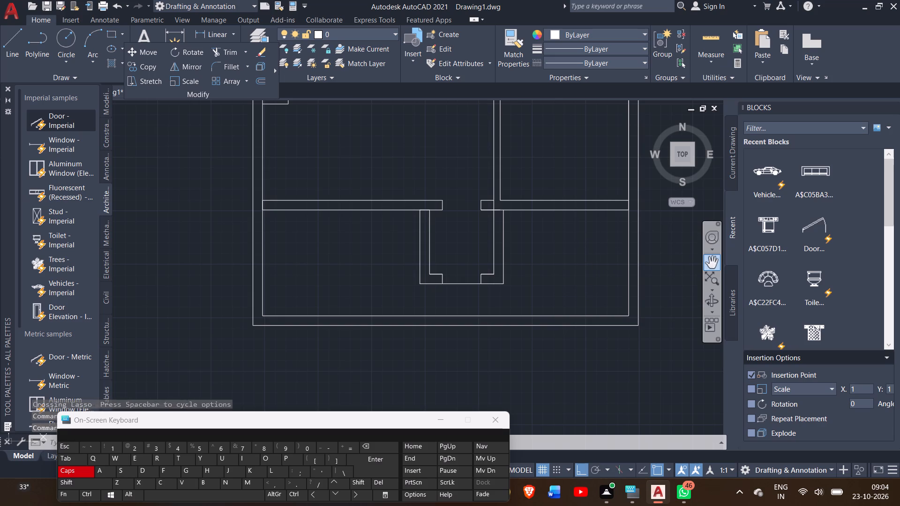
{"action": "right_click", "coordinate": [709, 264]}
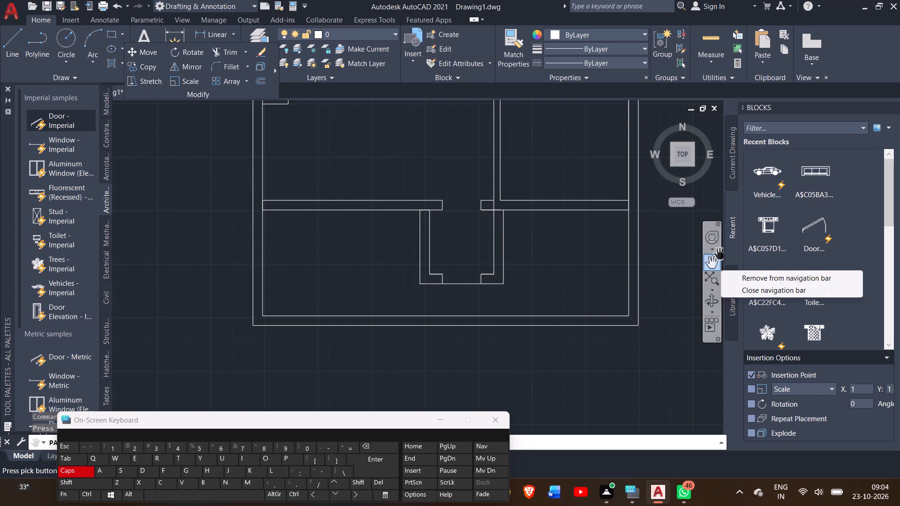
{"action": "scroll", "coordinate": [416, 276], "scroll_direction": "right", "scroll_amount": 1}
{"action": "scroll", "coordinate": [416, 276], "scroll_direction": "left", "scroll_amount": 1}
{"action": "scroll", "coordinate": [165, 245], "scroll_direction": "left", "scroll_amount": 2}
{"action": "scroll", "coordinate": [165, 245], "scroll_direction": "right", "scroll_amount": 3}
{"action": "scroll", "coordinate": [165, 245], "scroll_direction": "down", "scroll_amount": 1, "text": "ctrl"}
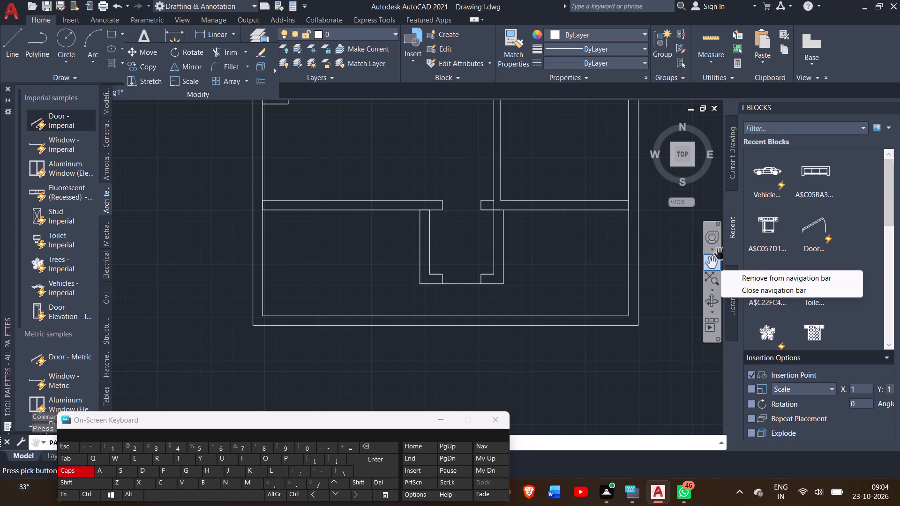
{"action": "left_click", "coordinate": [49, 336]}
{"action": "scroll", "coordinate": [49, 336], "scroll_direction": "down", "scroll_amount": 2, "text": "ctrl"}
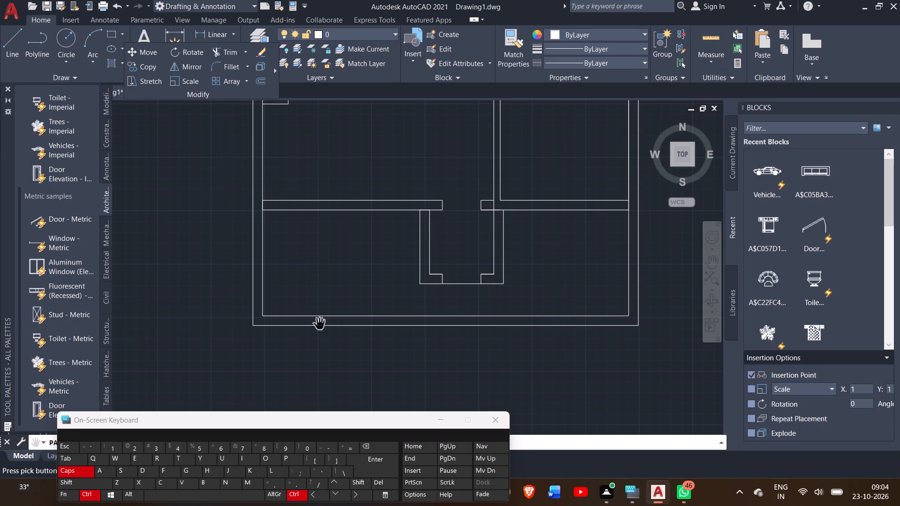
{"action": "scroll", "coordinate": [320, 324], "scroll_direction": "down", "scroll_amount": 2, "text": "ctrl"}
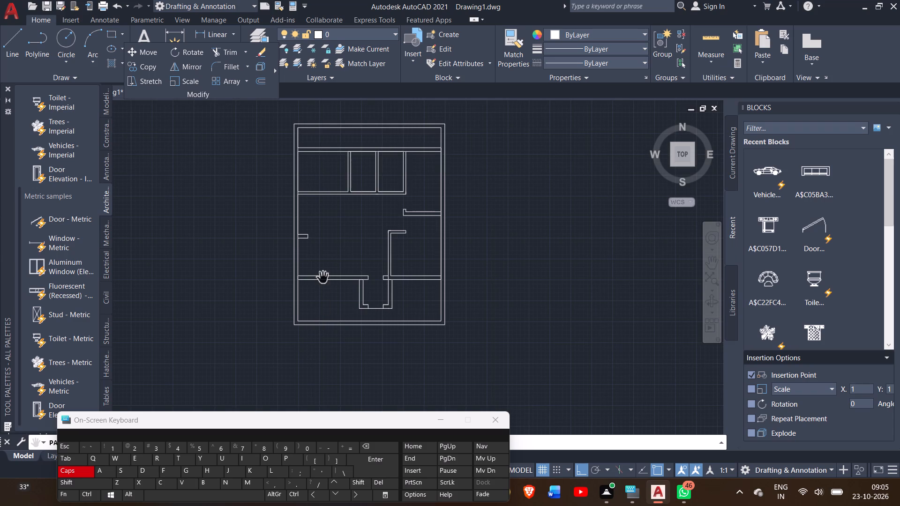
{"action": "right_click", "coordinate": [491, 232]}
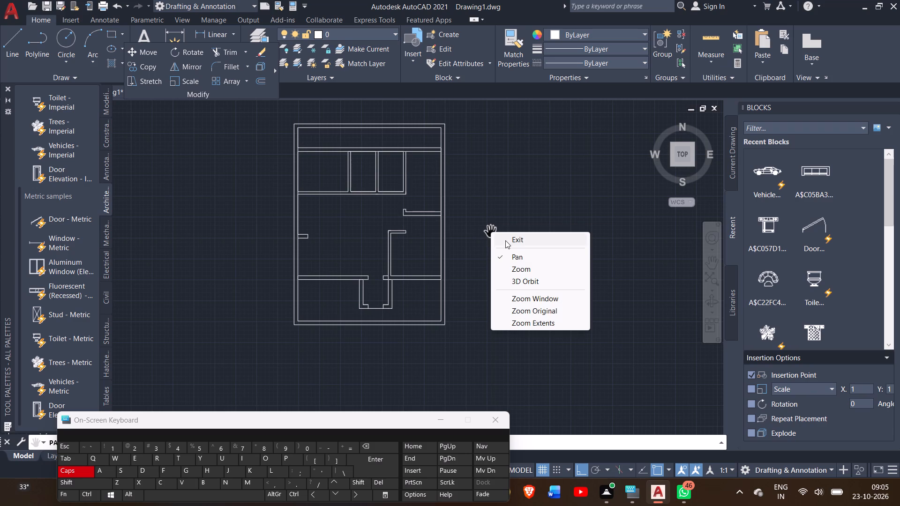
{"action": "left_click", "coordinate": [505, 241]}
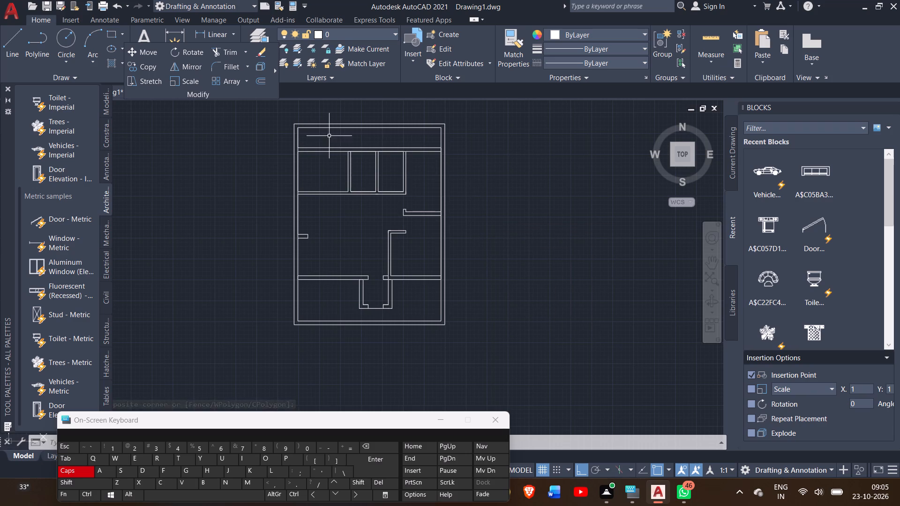
Draw a line outlining a 3' wide opening across the northern interior horizontal wall, just east of the west outer wall.
{"action": "left_click", "coordinate": [12, 39]}
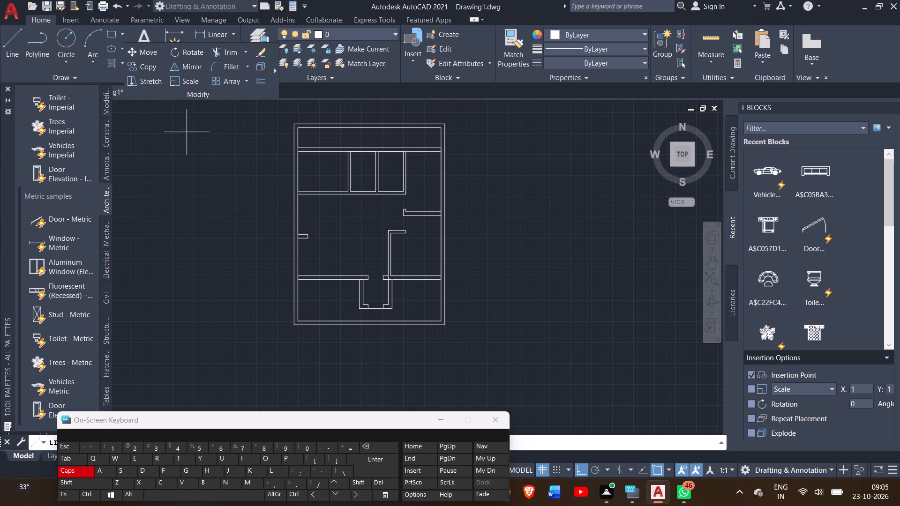
{"action": "scroll", "coordinate": [269, 148], "scroll_direction": "up", "scroll_amount": 3, "text": "ctrl"}
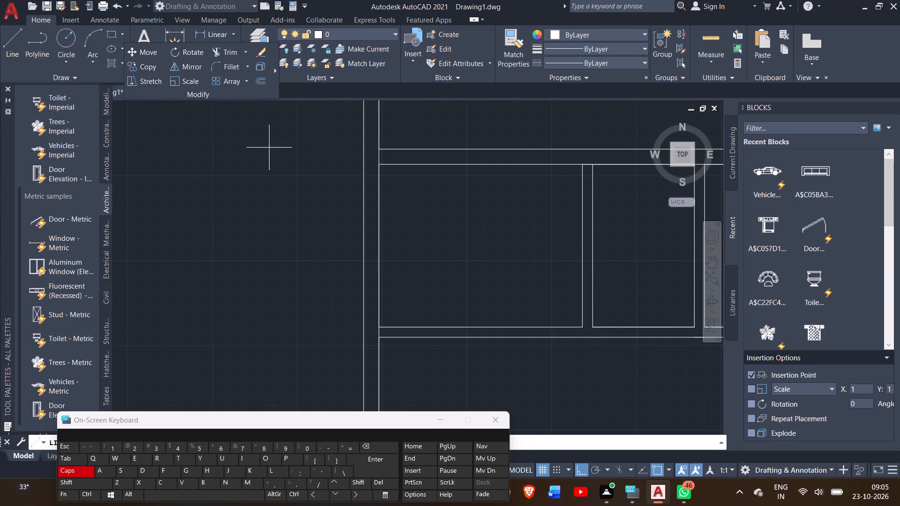
{"action": "left_click_drag", "start_coordinate": [379, 164], "coordinate": [398, 164]}
{"action": "left_click_drag", "start_coordinate": [398, 164], "coordinate": [398, 164]}
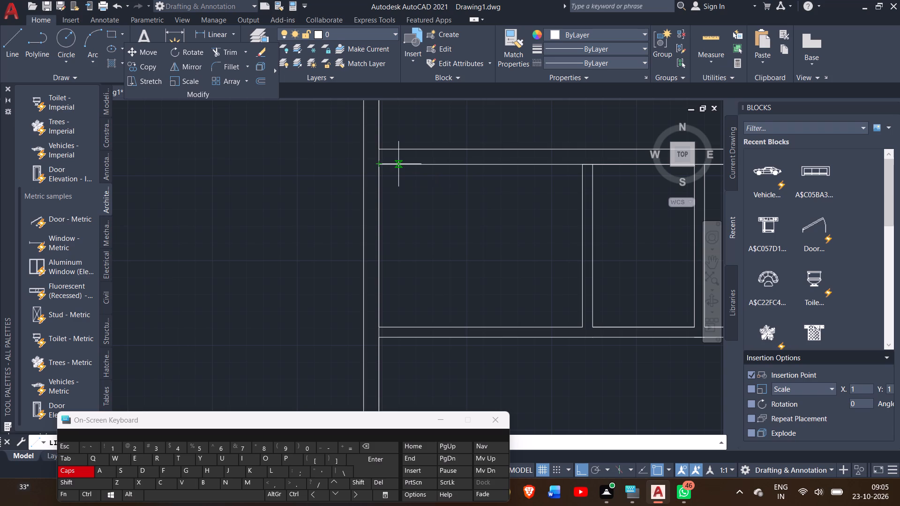
{"action": "left_click_drag", "start_coordinate": [398, 164], "coordinate": [399, 164]}
{"action": "left_click", "coordinate": [399, 164]}
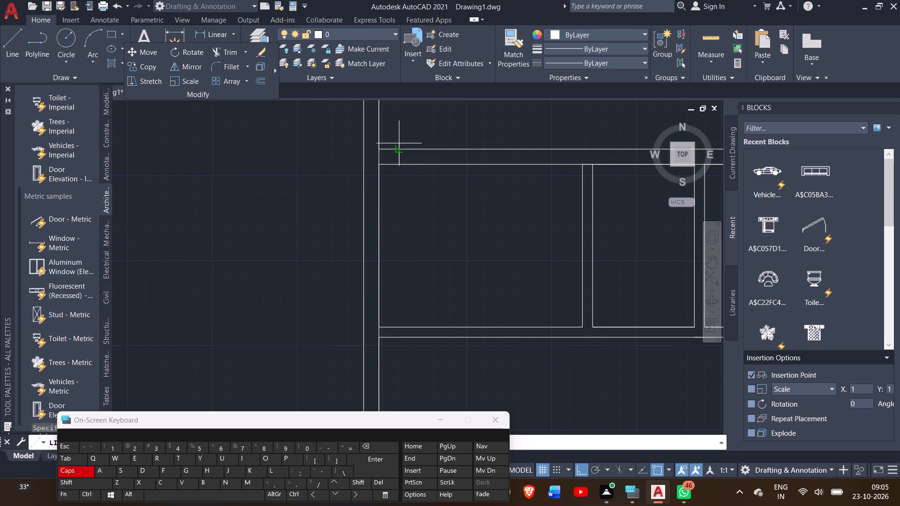
{"action": "left_click", "coordinate": [399, 147]}
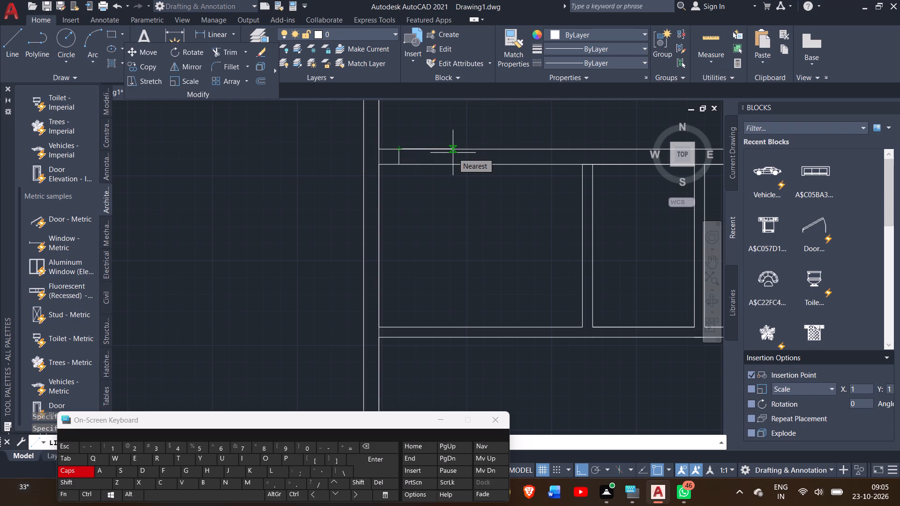
{"action": "type", "text": "3'"}
{"action": "key", "text": "Return"}
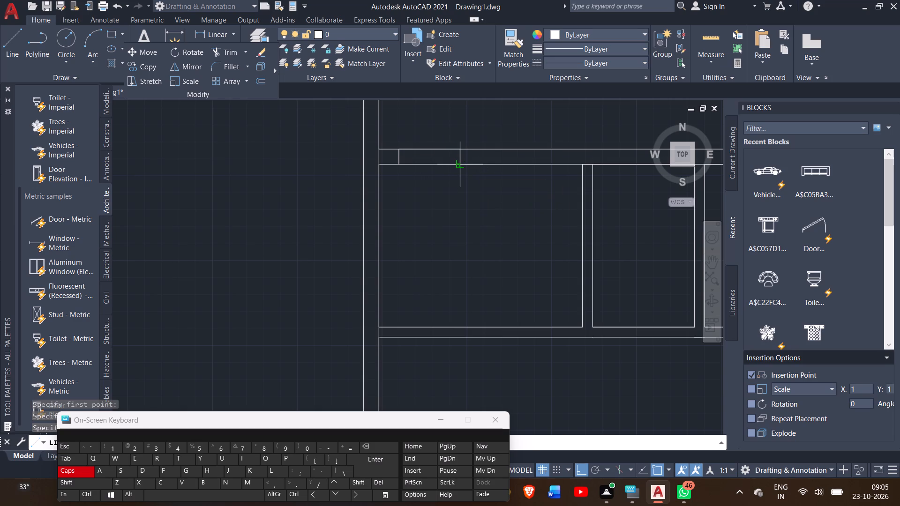
{"action": "left_click", "coordinate": [461, 165]}
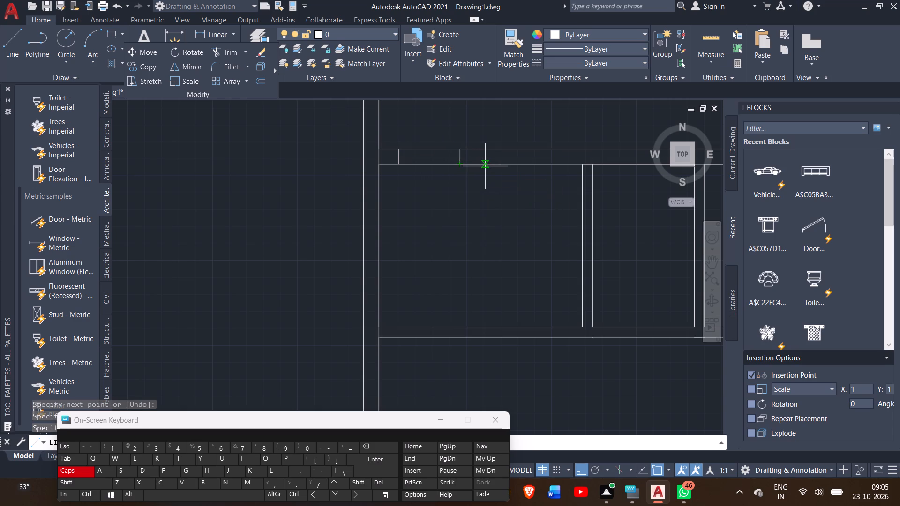
Continue the line 1' east of the 3' opening and outline a 4' wide opening across the same northern interior wall.
{"action": "type", "text": "1'"}
{"action": "key", "text": "Return"}
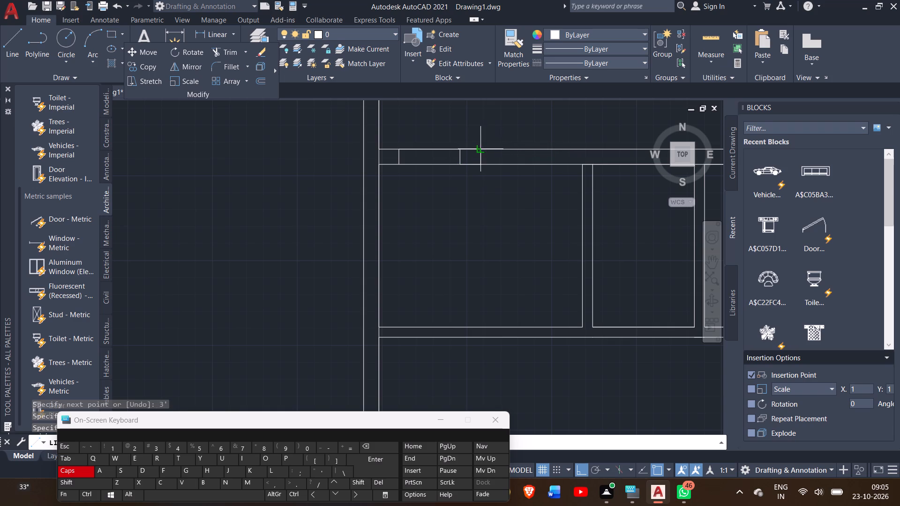
{"action": "left_click", "coordinate": [478, 150]}
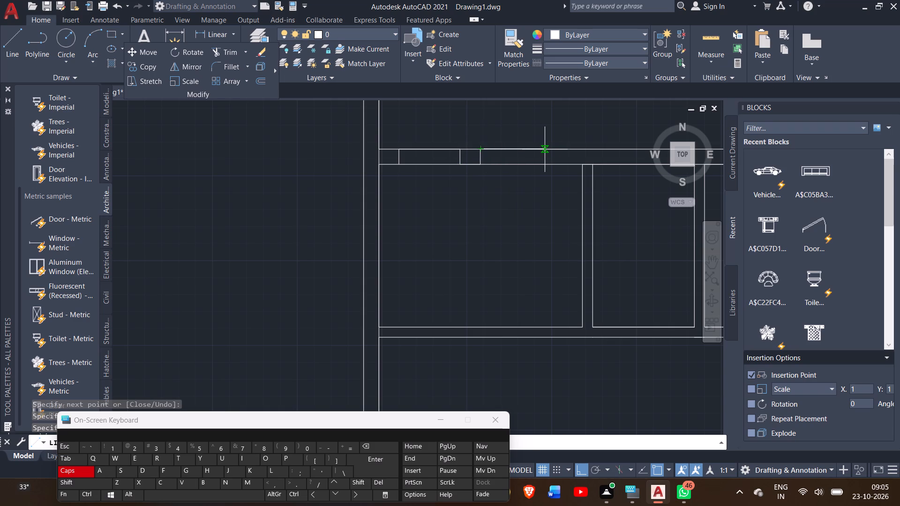
{"action": "type", "text": "4'"}
{"action": "key", "text": "Return"}
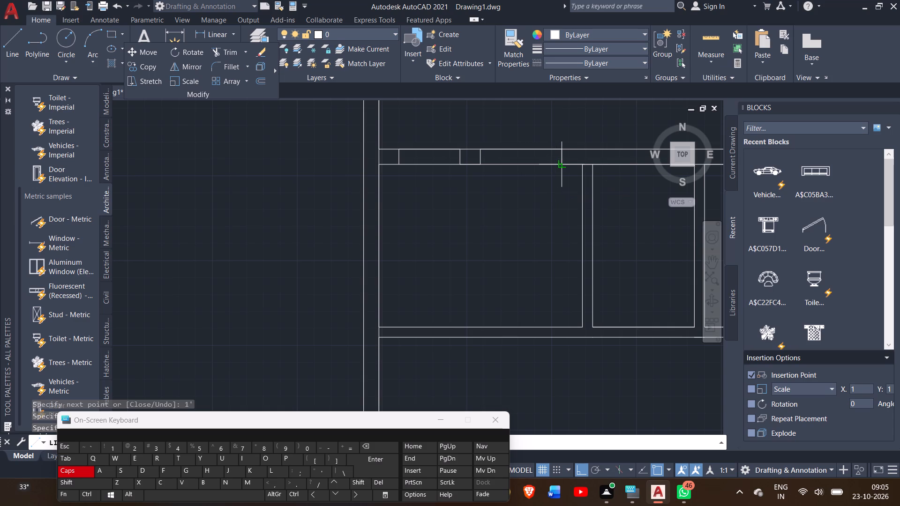
{"action": "left_click", "coordinate": [561, 161]}
{"action": "right_click", "coordinate": [536, 203]}
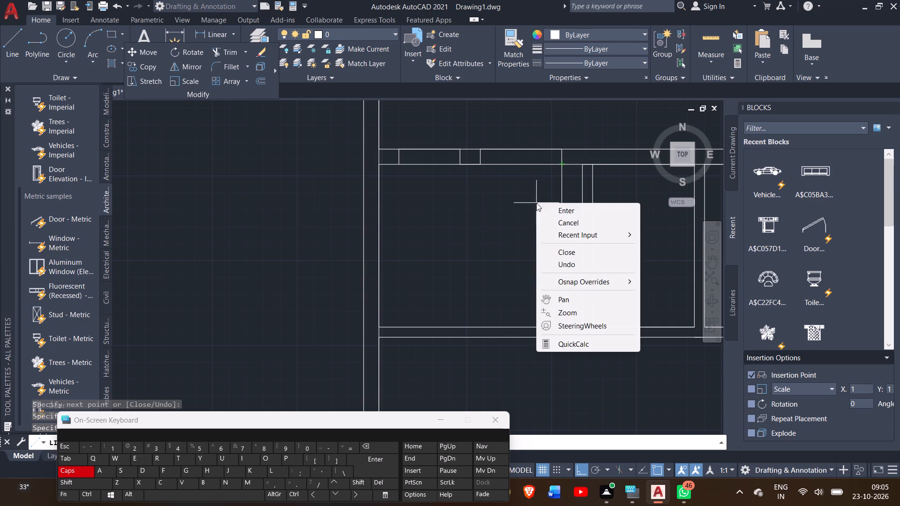
{"action": "left_click", "coordinate": [548, 209]}
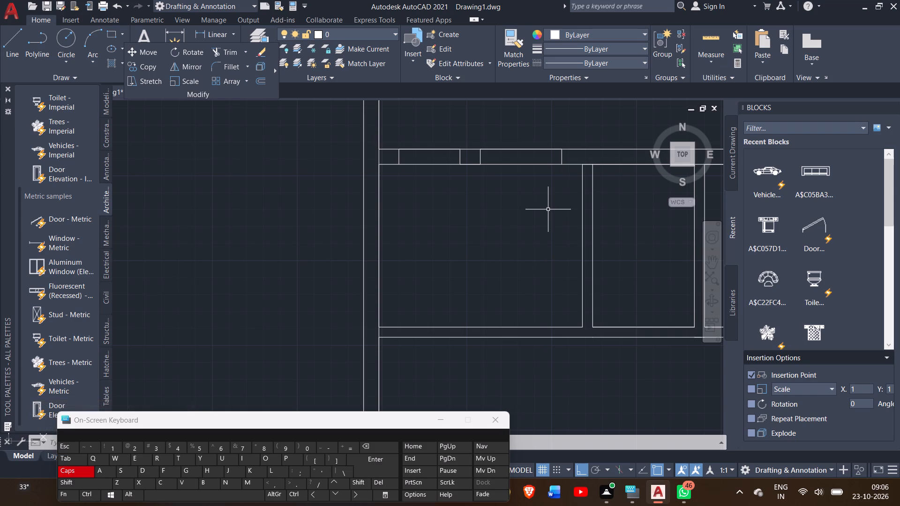
Draw a horizontal line along the middle of the wall thickness, joining the two end lines of the 4' opening.
{"action": "left_click", "coordinate": [9, 59]}
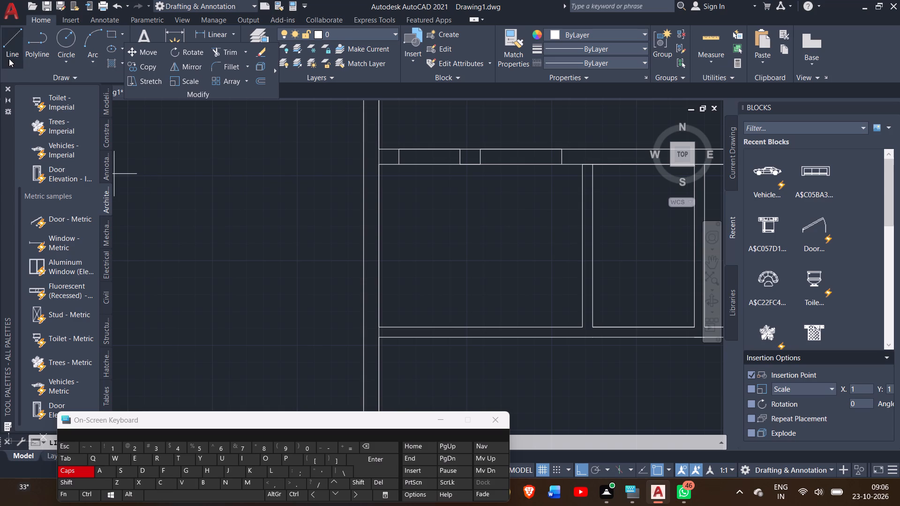
{"action": "left_click_drag", "start_coordinate": [480, 156], "coordinate": [547, 161]}
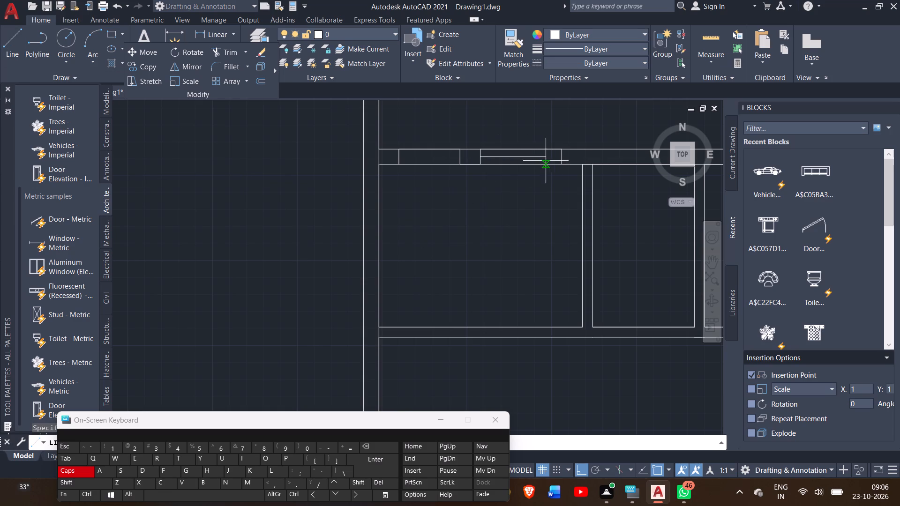
{"action": "left_click_drag", "start_coordinate": [547, 161], "coordinate": [565, 159]}
{"action": "left_click", "coordinate": [565, 159]}
{"action": "right_click", "coordinate": [560, 169]}
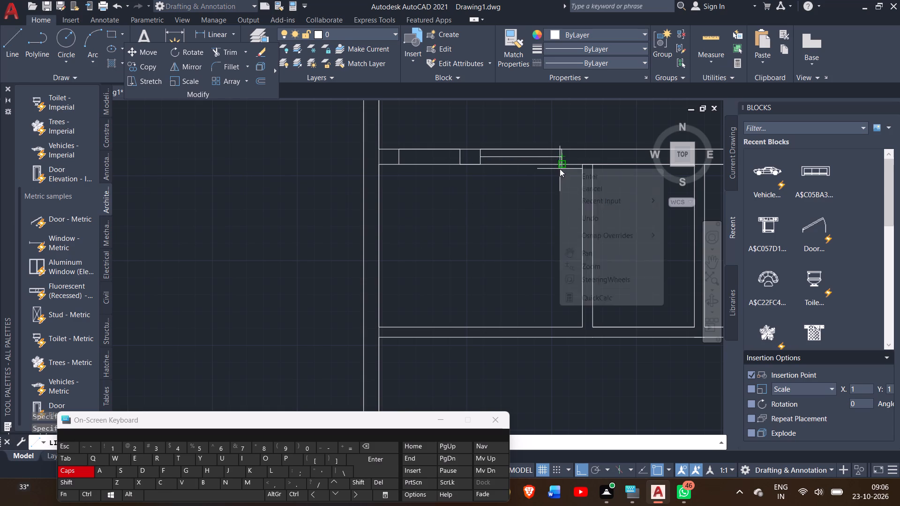
{"action": "left_click", "coordinate": [574, 171]}
Offset the 4' opening's middle line 1" to the south.
{"action": "scroll", "coordinate": [545, 150], "scroll_direction": "up", "scroll_amount": 2, "text": "ctrl"}
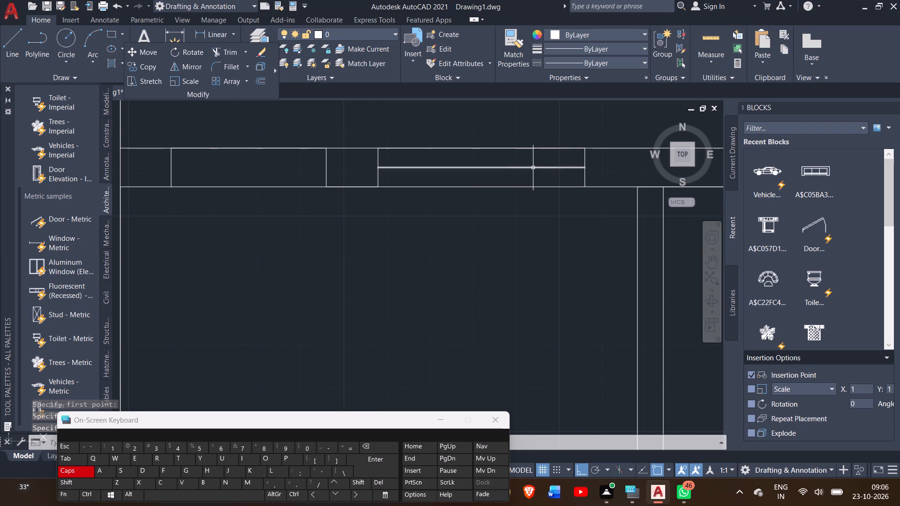
{"action": "left_click", "coordinate": [533, 167]}
{"action": "type", "text": "OFF"}
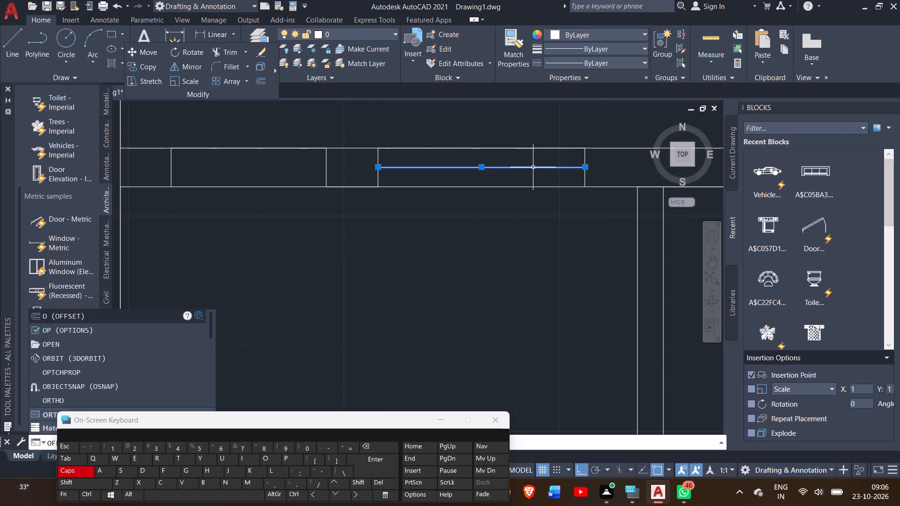
{"action": "key", "text": "Return"}
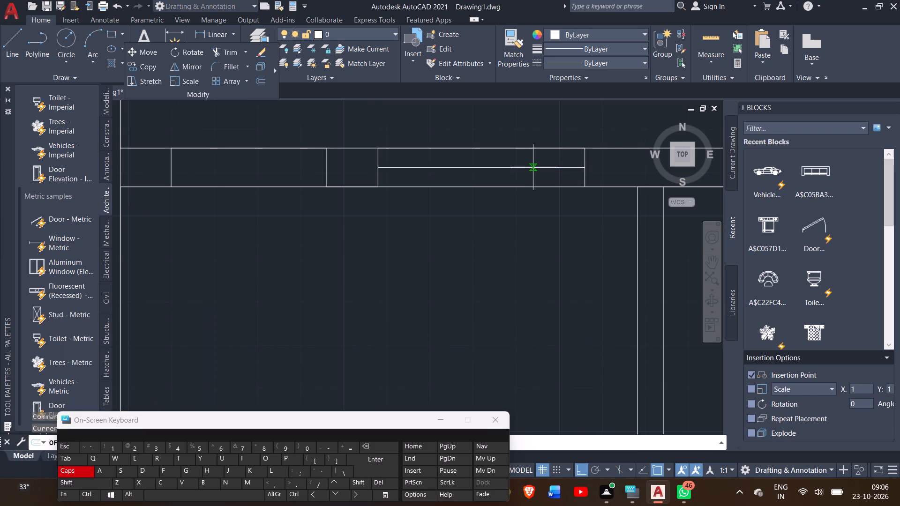
{"action": "key", "text": "1"}
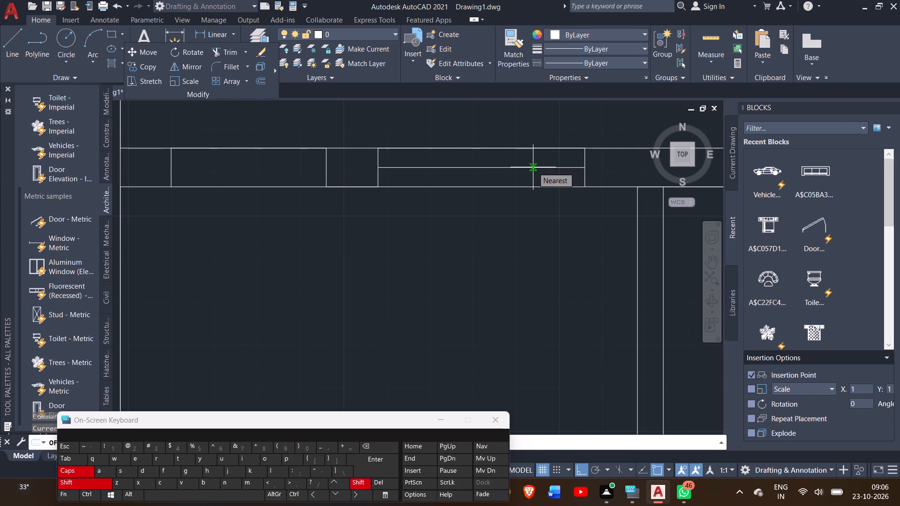
{"action": "key", "text": "shift+quotedbl"}
{"action": "key", "text": "Return"}
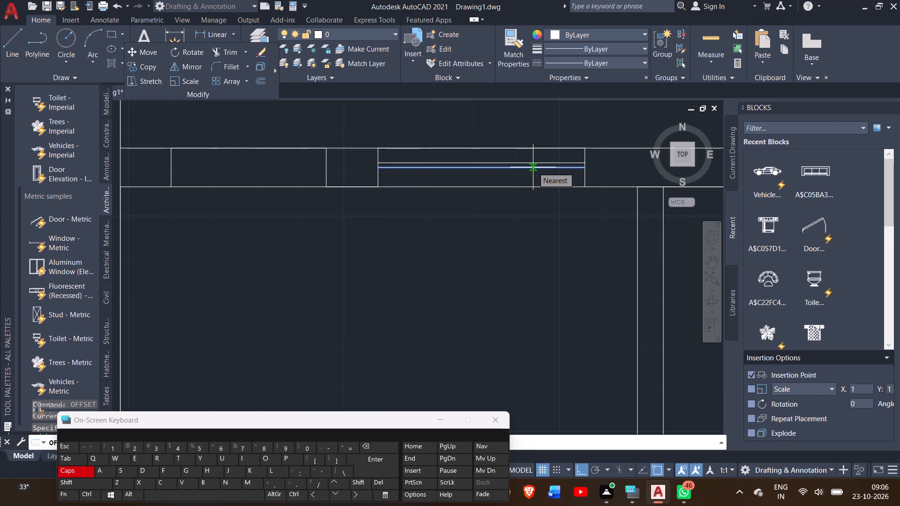
{"action": "left_click", "coordinate": [525, 178]}
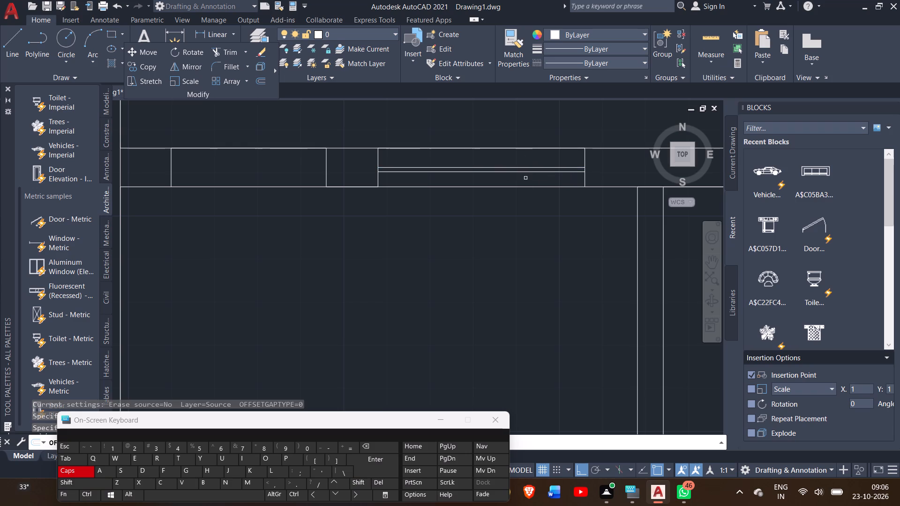
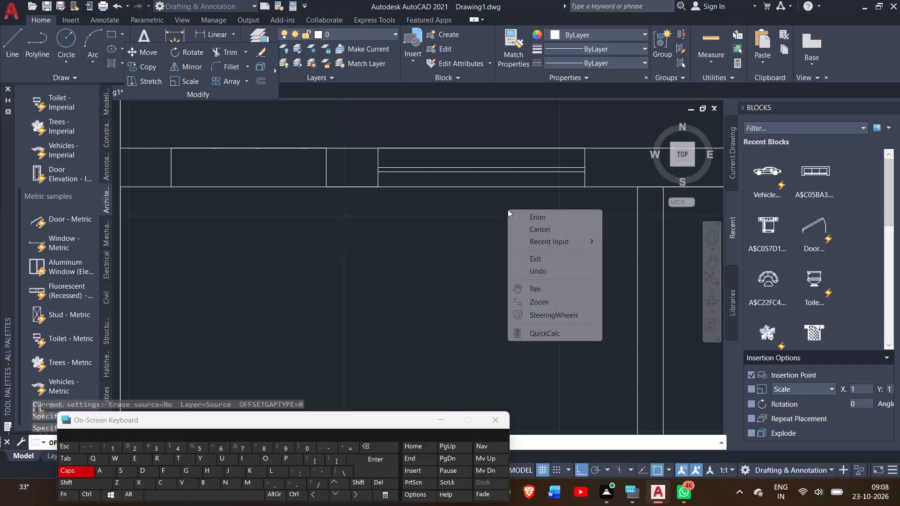
Draw a line outlining a 2' wide opening across the northern interior horizontal wall, above the narrow middle room and slightly east of its west wall.
{"action": "left_click", "coordinate": [520, 214]}
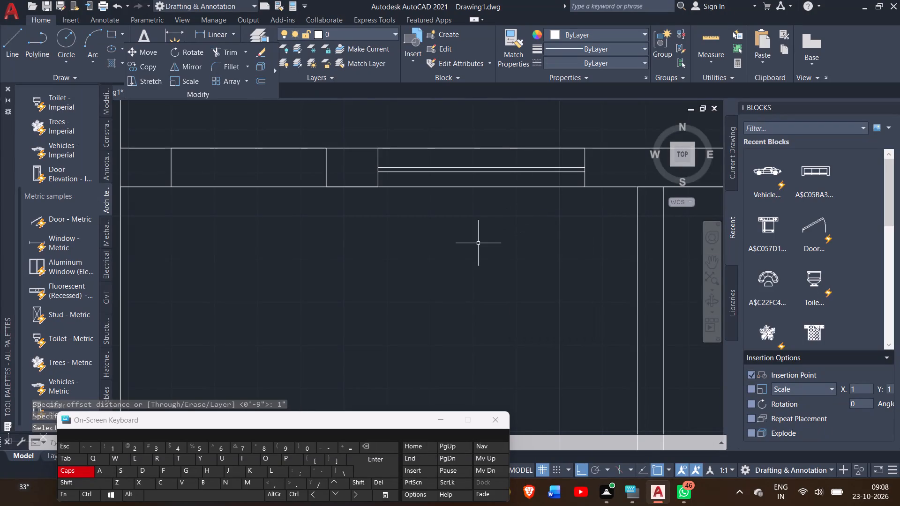
{"action": "scroll", "coordinate": [478, 243], "scroll_direction": "down", "scroll_amount": 2, "text": "ctrl"}
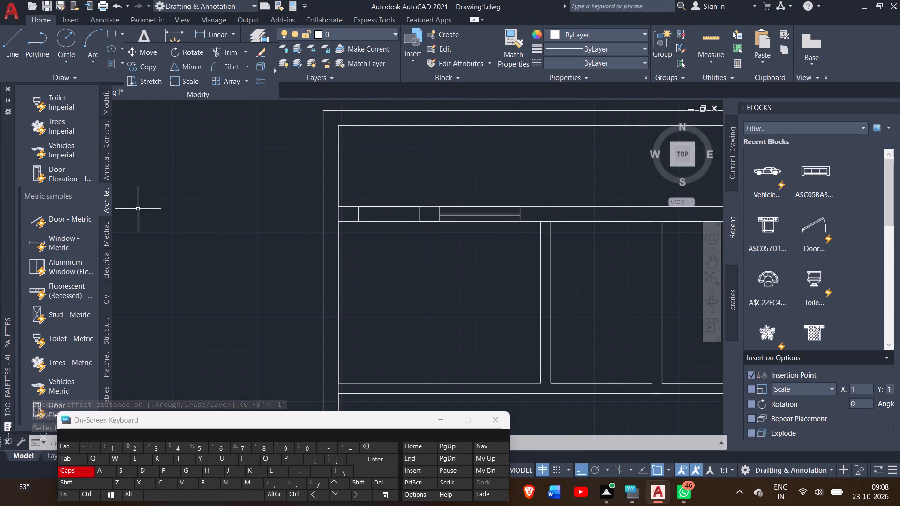
{"action": "left_click", "coordinate": [4, 55]}
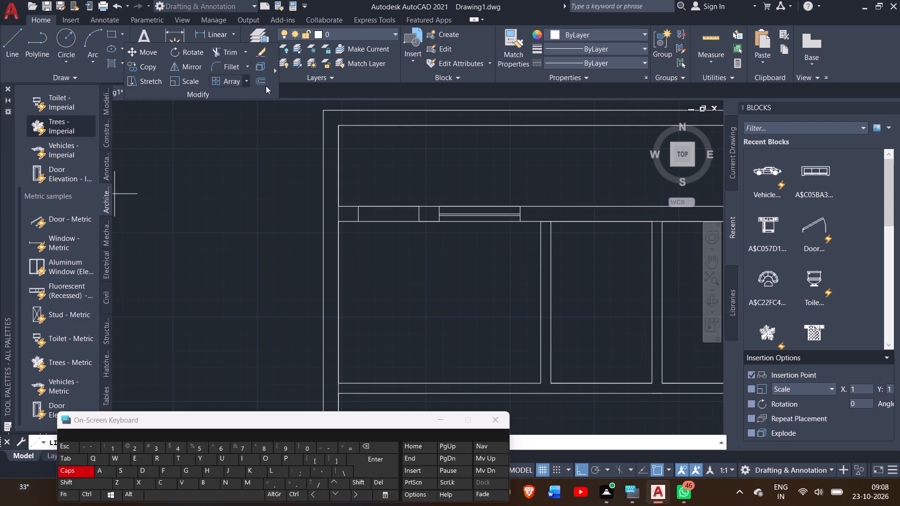
{"action": "left_click", "coordinate": [552, 222]}
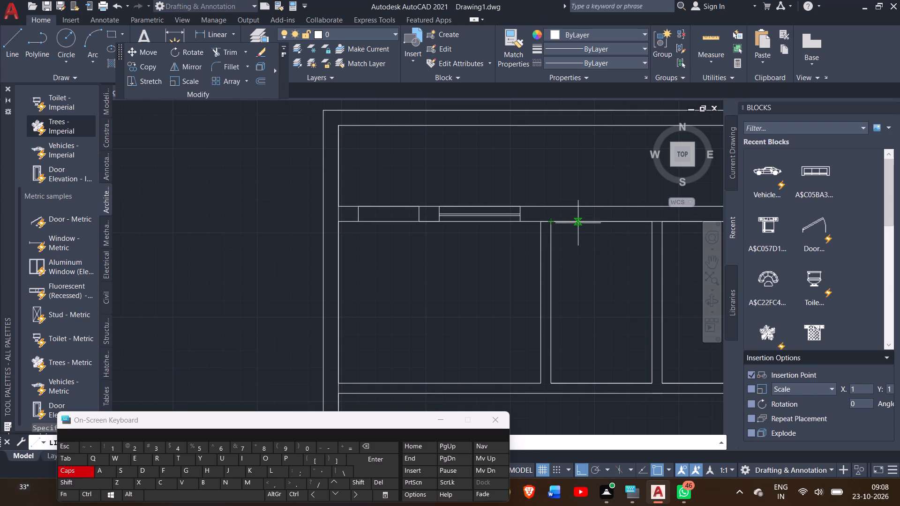
{"action": "left_click_drag", "start_coordinate": [578, 223], "coordinate": [577, 204]}
{"action": "left_click", "coordinate": [577, 204]}
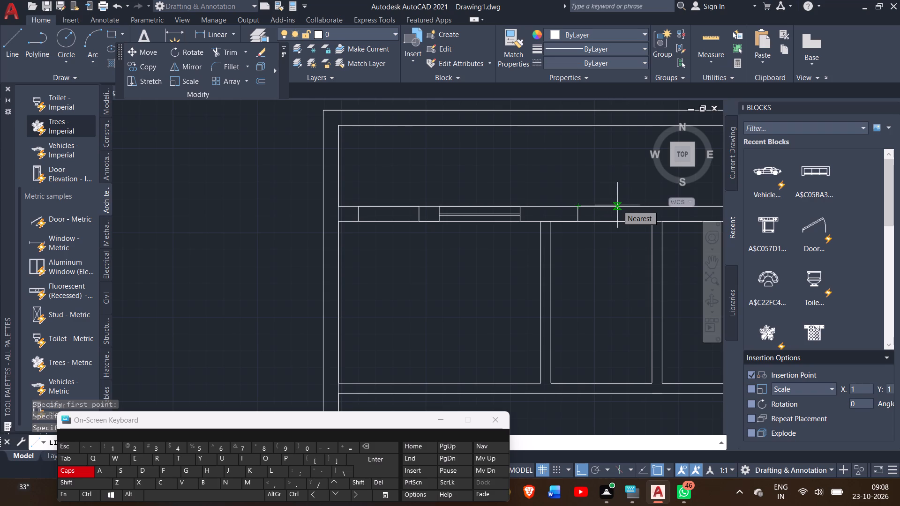
{"action": "type", "text": "2'"}
{"action": "key", "text": "Return"}
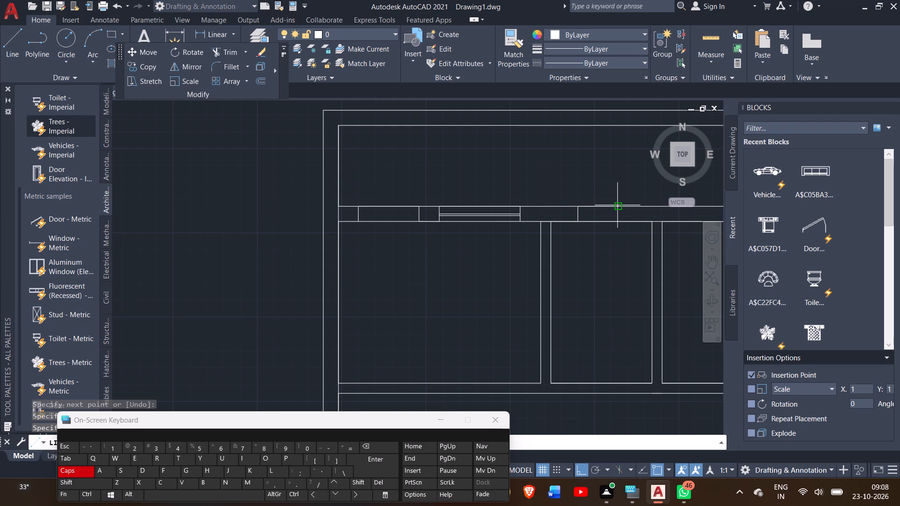
{"action": "scroll", "coordinate": [611, 243], "scroll_direction": "up", "scroll_amount": 2, "text": "ctrl"}
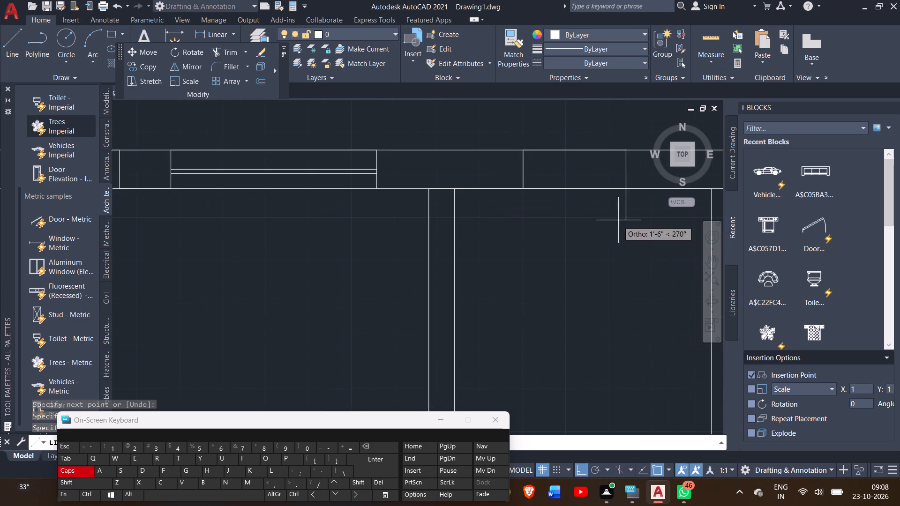
{"action": "left_click", "coordinate": [627, 188]}
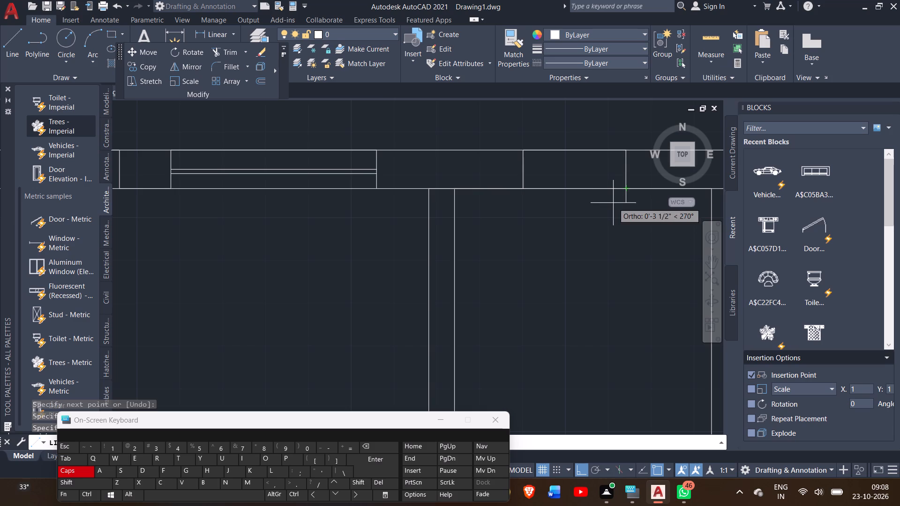
{"action": "right_click", "coordinate": [613, 203]}
{"action": "left_click", "coordinate": [622, 208]}
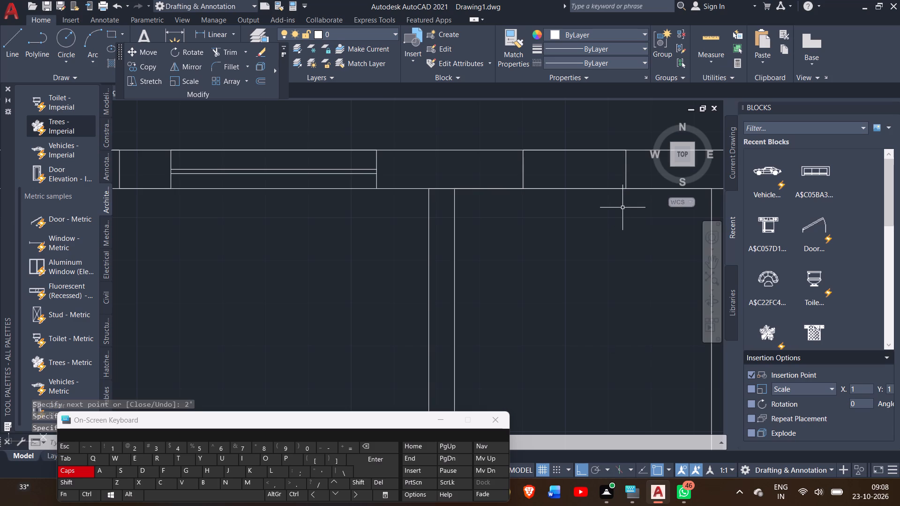
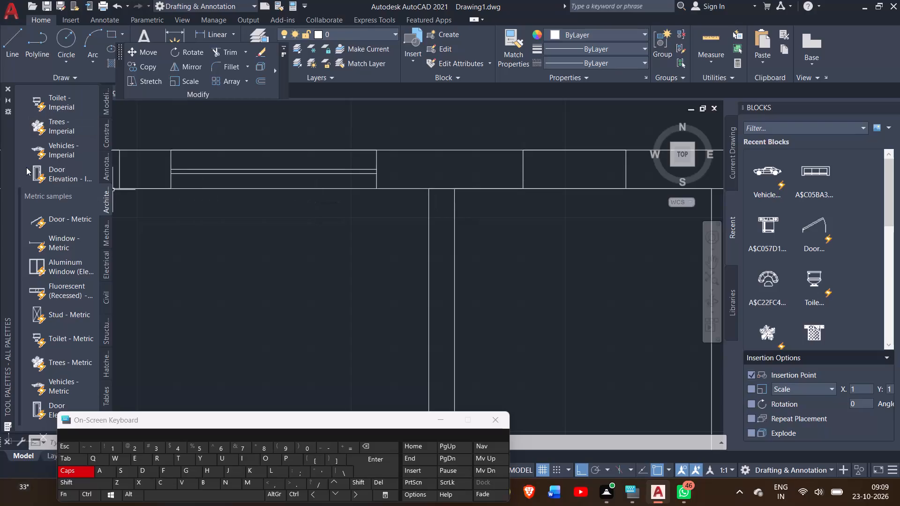
Draw a horizontal window line between the jamb midpoints of the 2' opening above the narrow middle room.
{"action": "left_click", "coordinate": [6, 51]}
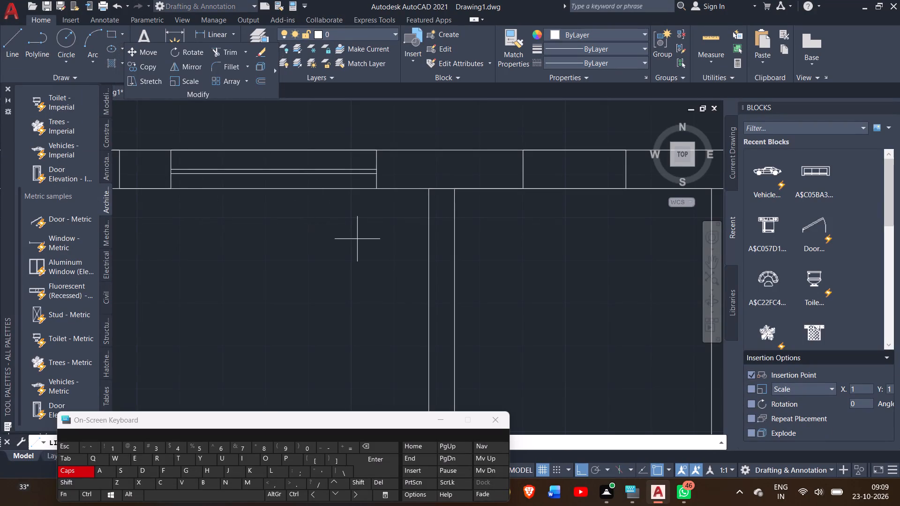
{"action": "left_click", "coordinate": [523, 169]}
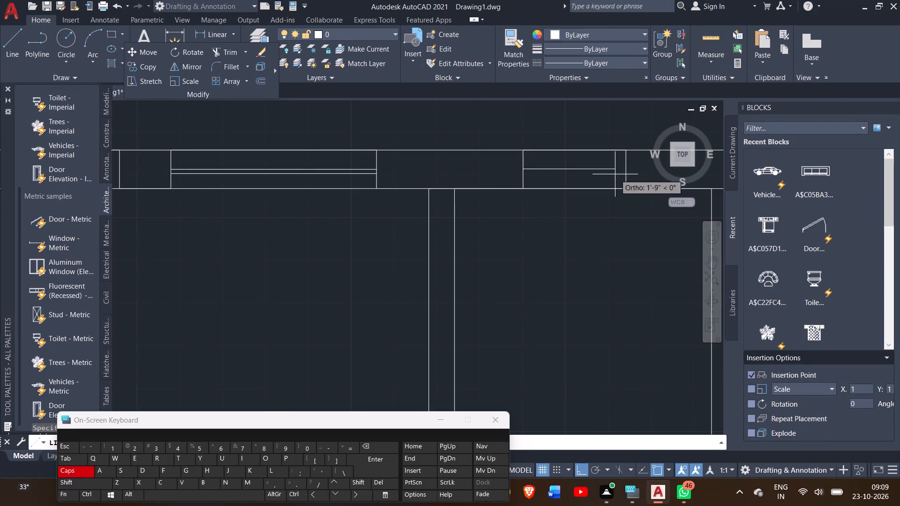
{"action": "left_click", "coordinate": [626, 170]}
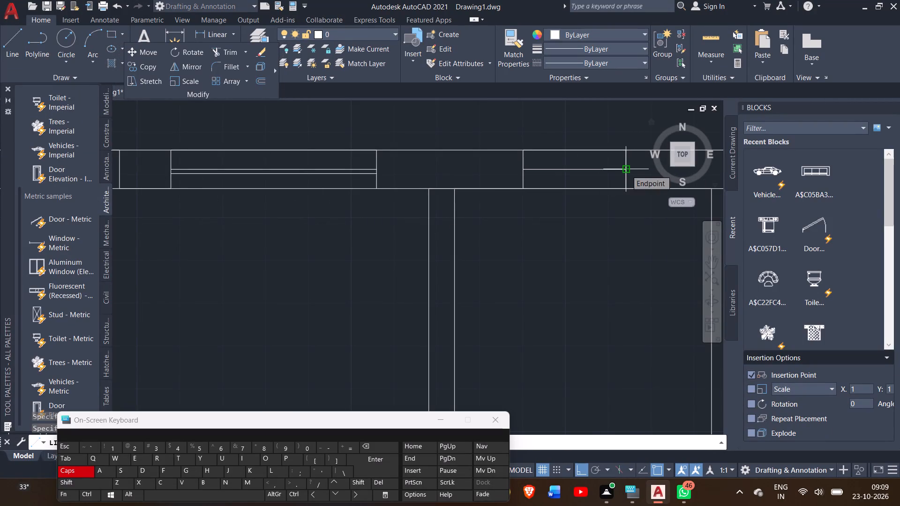
{"action": "right_click", "coordinate": [626, 170]}
{"action": "left_click", "coordinate": [642, 179]}
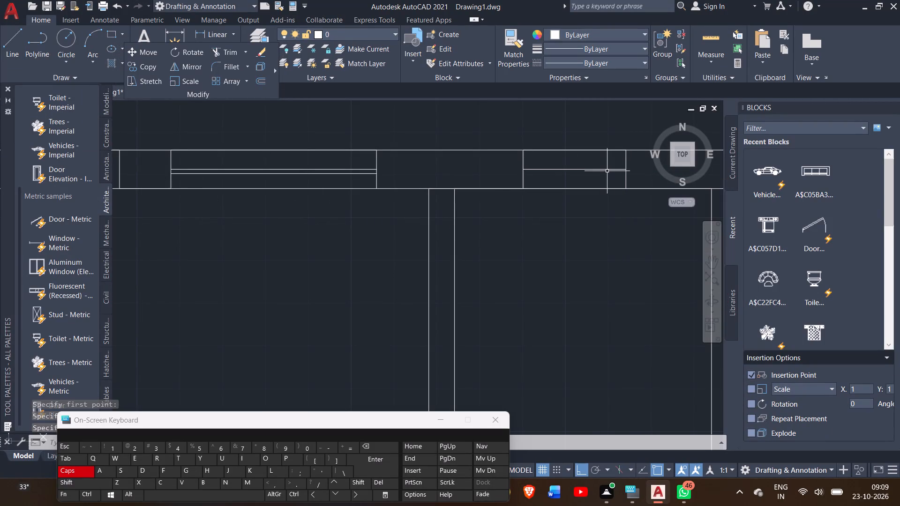
Offset the window line in the middle room's 2' opening by 1" toward the south.
{"action": "left_click", "coordinate": [603, 168]}
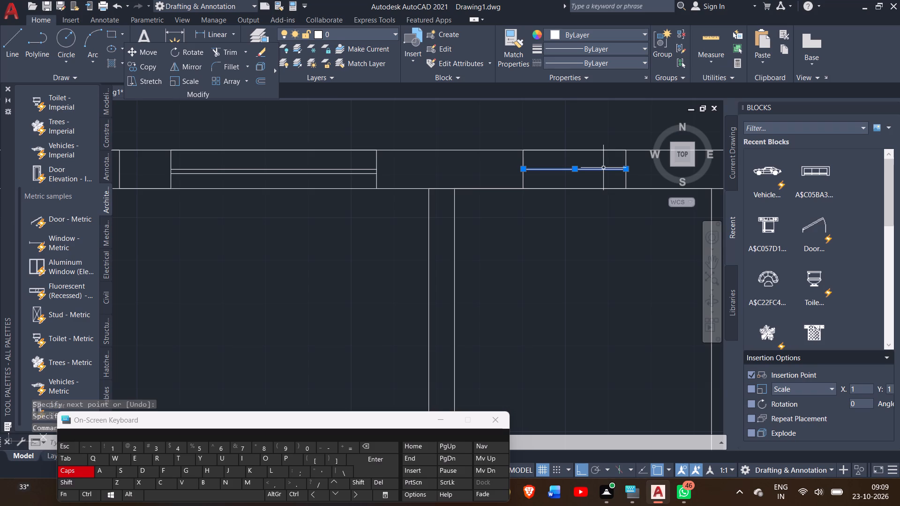
{"action": "type", "text": "OFF"}
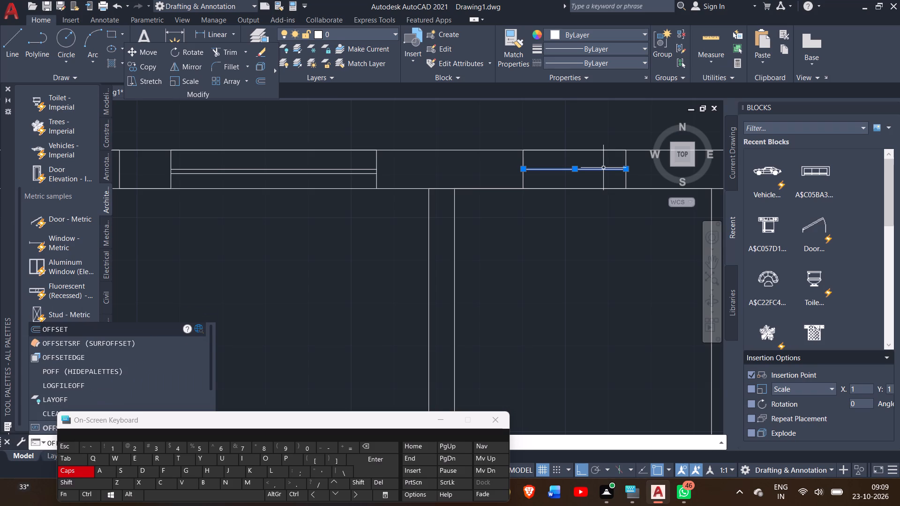
{"action": "key", "text": "Return"}
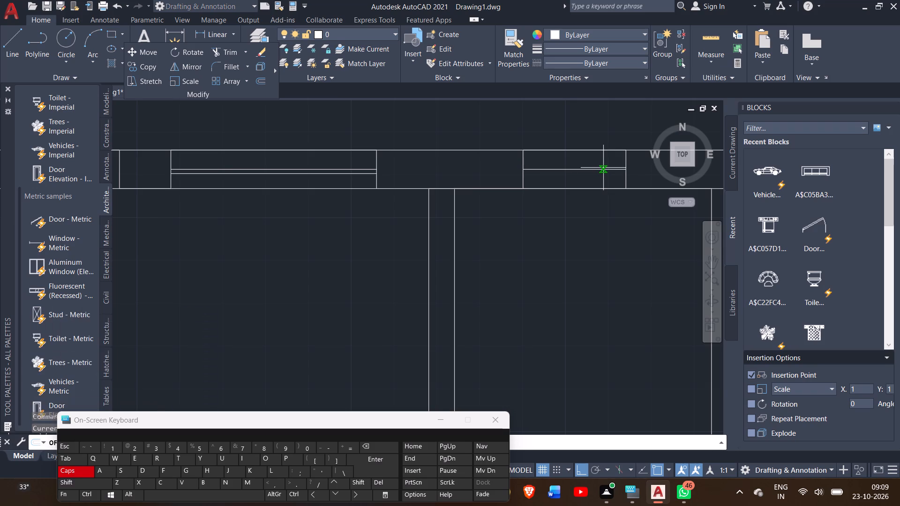
{"action": "key", "text": "1"}
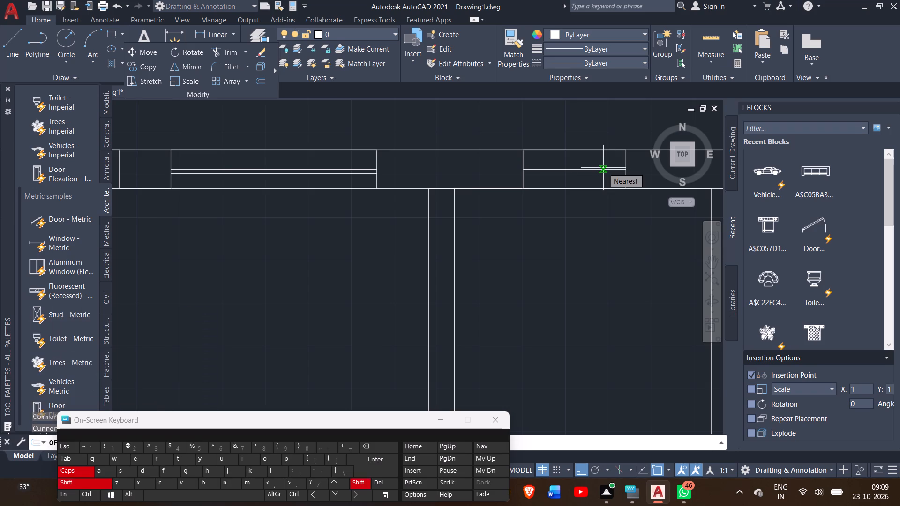
{"action": "key", "text": "shift+quotedbl"}
{"action": "key", "text": "Return"}
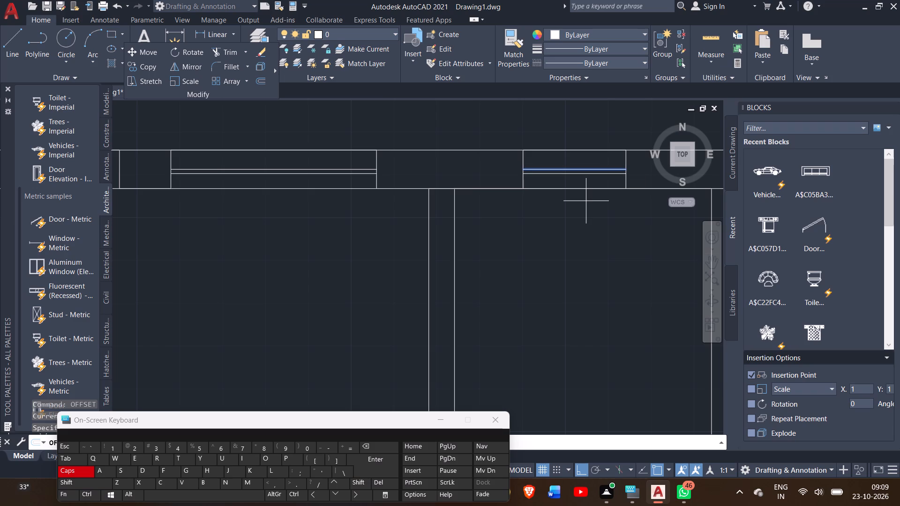
{"action": "left_click", "coordinate": [586, 201]}
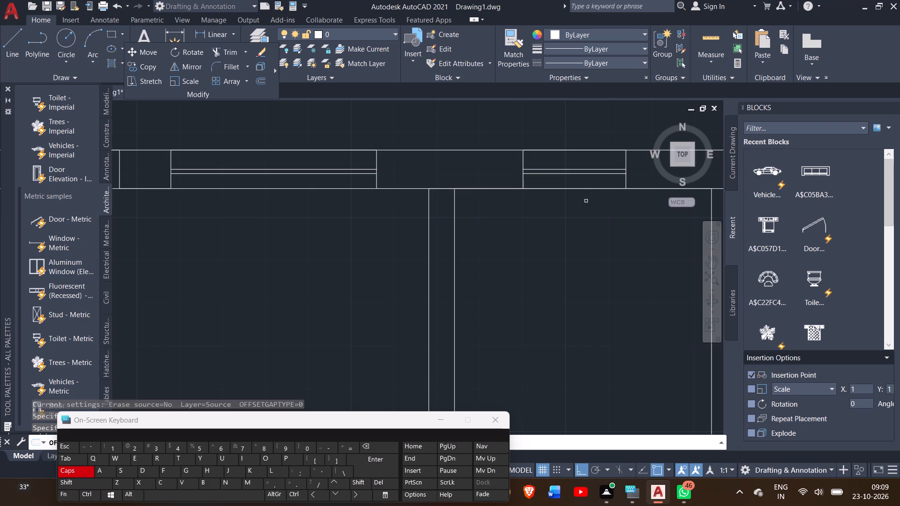
Draw a line outlining a 2' wide opening across the northern interior wall, above the easternmost small room and slightly east of its west wall.
{"action": "scroll", "coordinate": [586, 201], "scroll_direction": "down", "scroll_amount": 3, "text": "ctrl"}
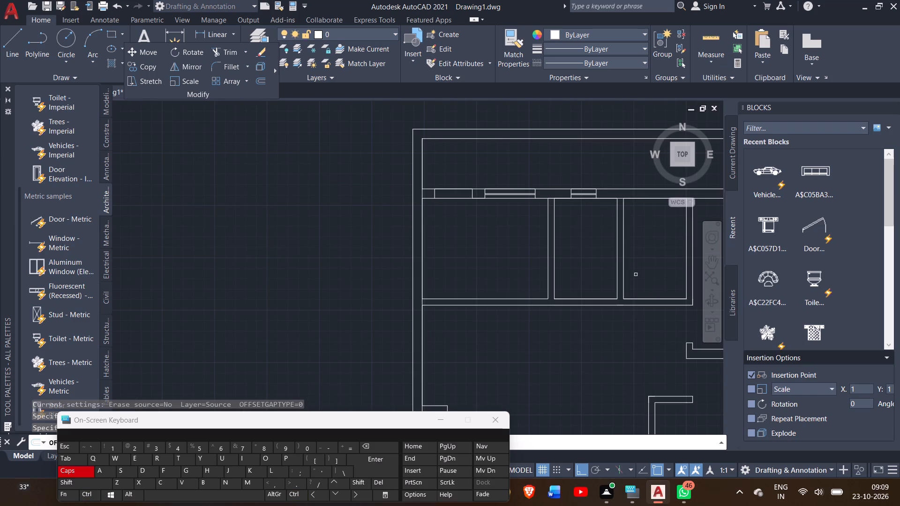
{"action": "left_click", "coordinate": [712, 263]}
{"action": "left_click_drag", "start_coordinate": [620, 256], "coordinate": [440, 246]}
{"action": "right_click", "coordinate": [636, 220]}
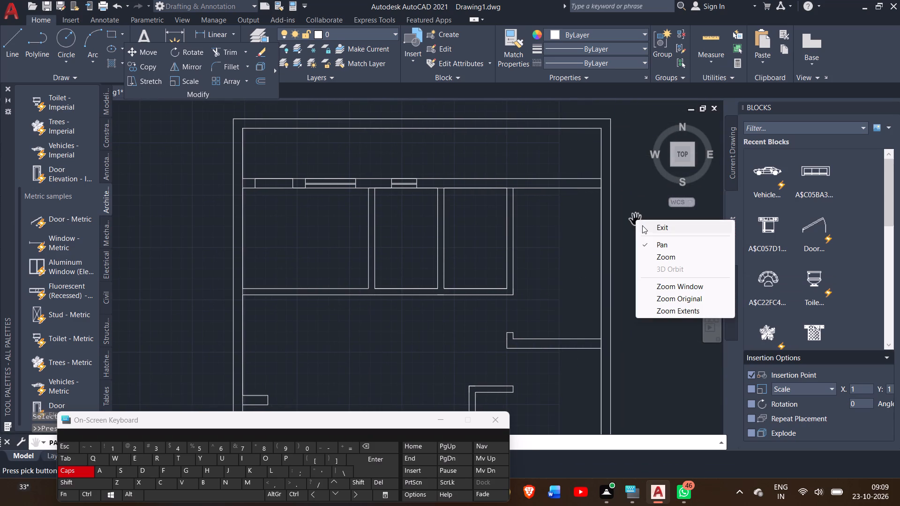
{"action": "left_click", "coordinate": [645, 228]}
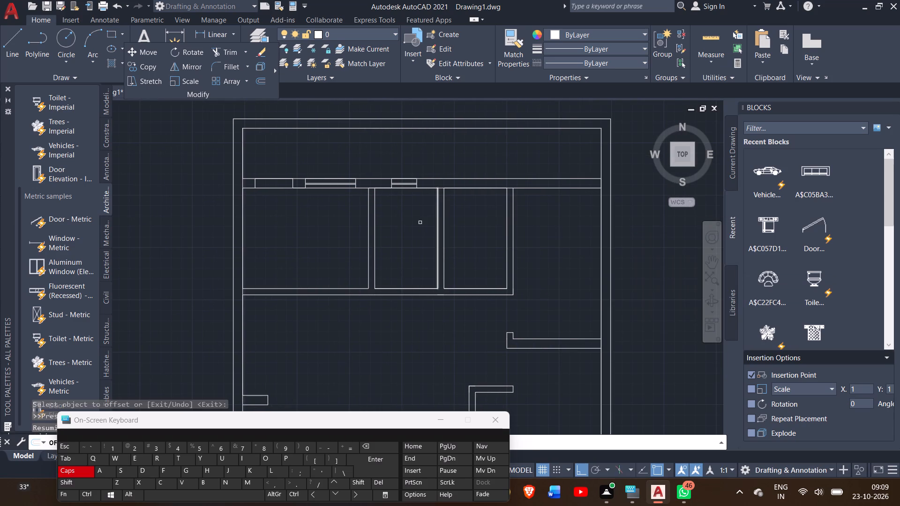
{"action": "left_click", "coordinate": [14, 65]}
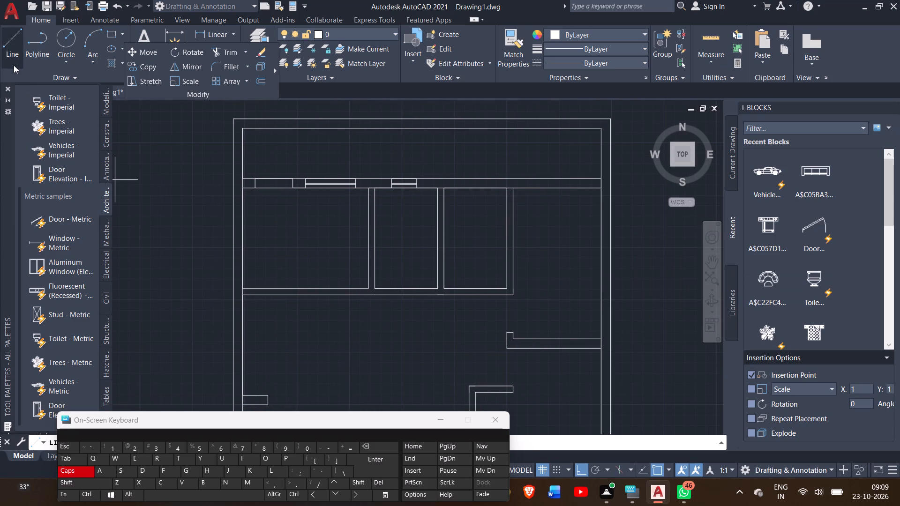
{"action": "left_click_drag", "start_coordinate": [445, 191], "coordinate": [462, 192]}
{"action": "left_click", "coordinate": [462, 192]}
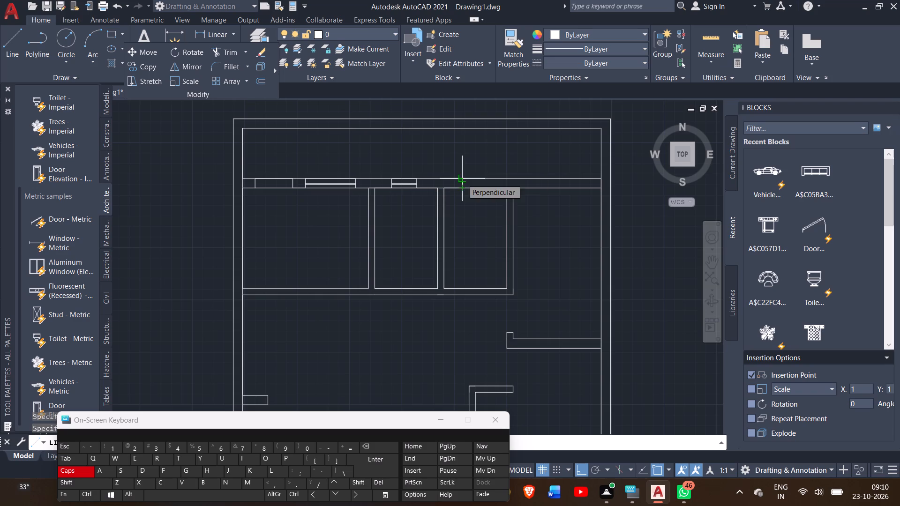
{"action": "scroll", "coordinate": [462, 179], "scroll_direction": "up", "scroll_amount": 2, "text": "ctrl"}
{"action": "double_click", "coordinate": [462, 179]}
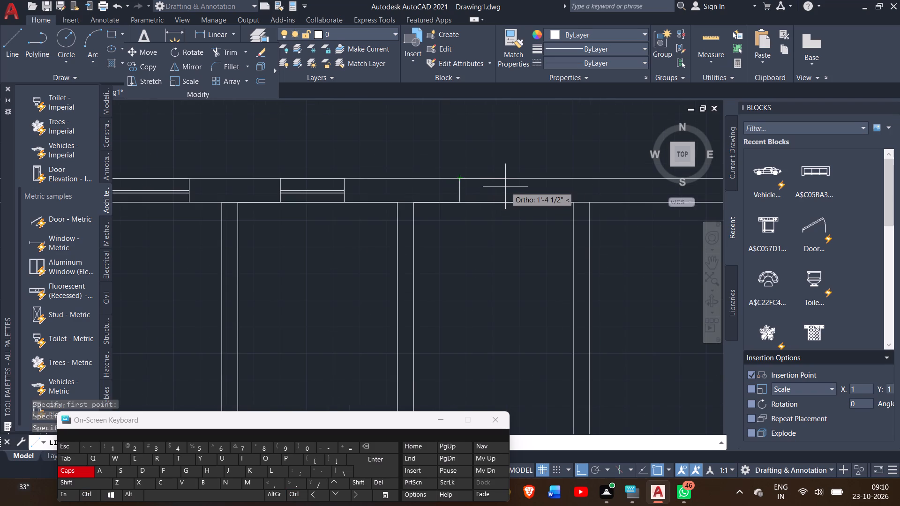
{"action": "type", "text": "2'"}
{"action": "key", "text": "Return"}
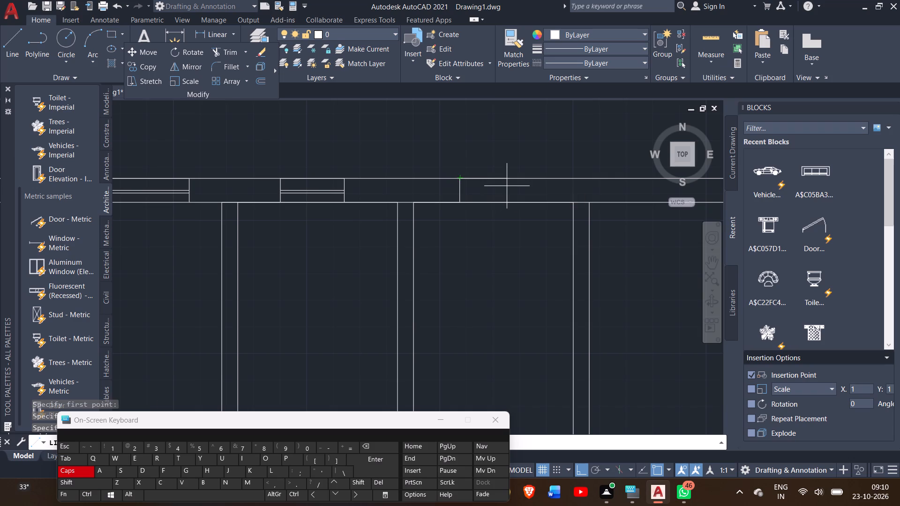
{"action": "left_click", "coordinate": [525, 203]}
{"action": "right_click", "coordinate": [528, 216]}
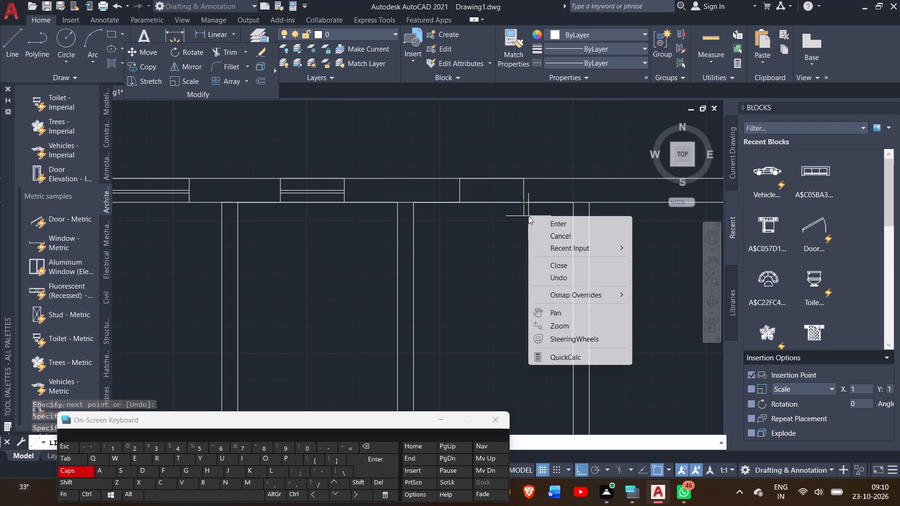
{"action": "left_click", "coordinate": [541, 220]}
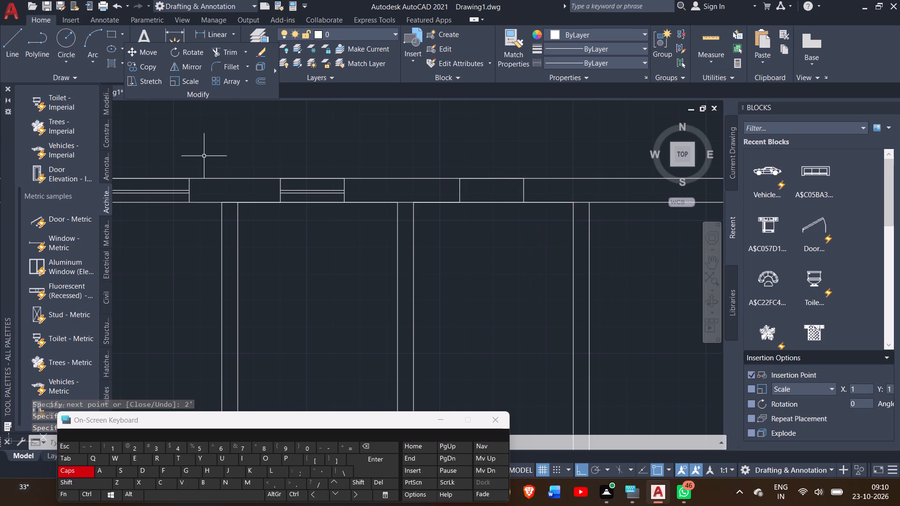
Draw a horizontal window line between the jamb midpoints of the 2' opening above the easternmost small room.
{"action": "left_click_drag", "start_coordinate": [1, 49], "coordinate": [466, 238]}
{"action": "left_click", "coordinate": [13, 49]}
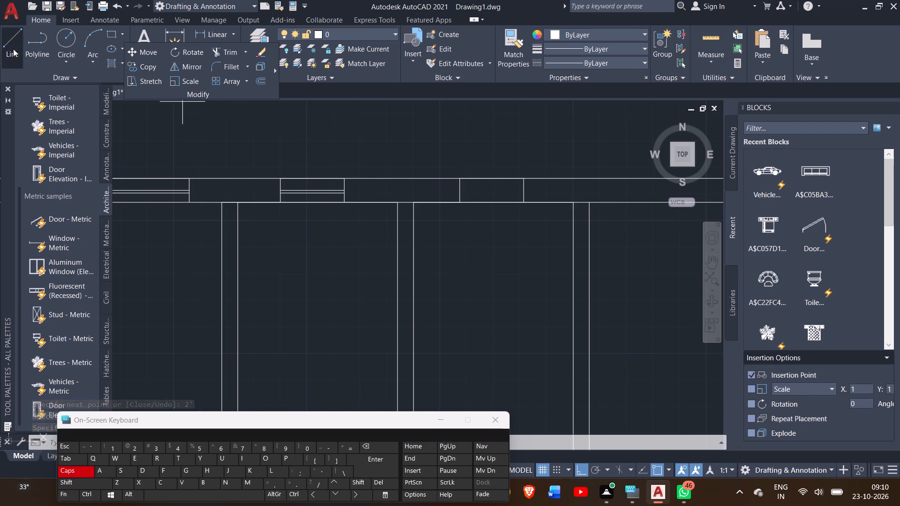
{"action": "left_click", "coordinate": [460, 191]}
{"action": "left_click", "coordinate": [525, 193]}
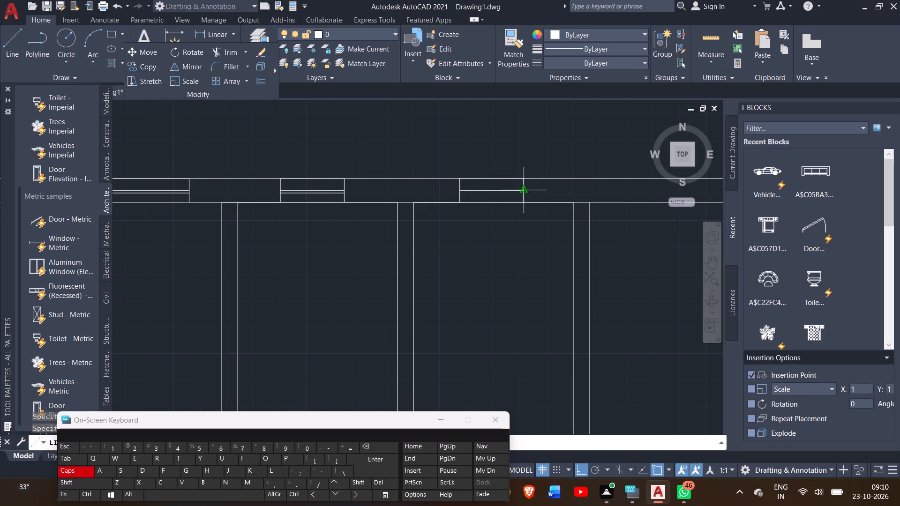
{"action": "right_click", "coordinate": [524, 199]}
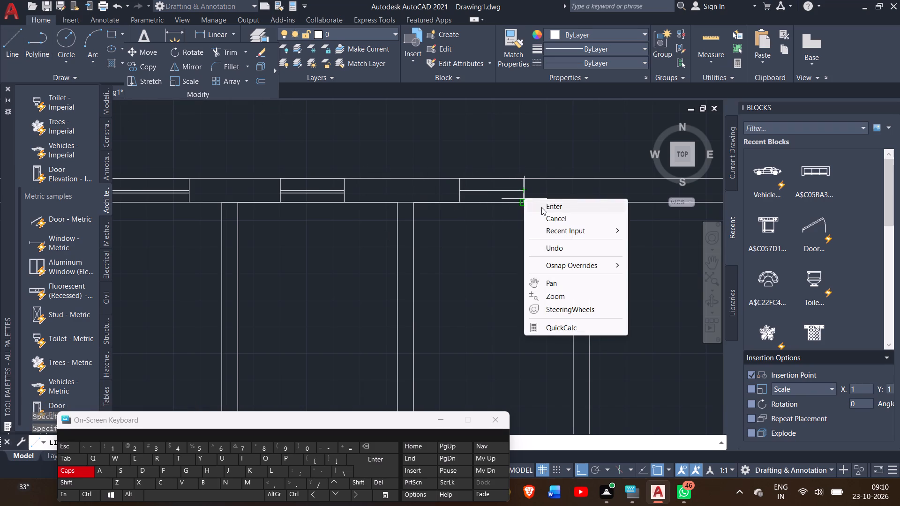
{"action": "left_click", "coordinate": [542, 208]}
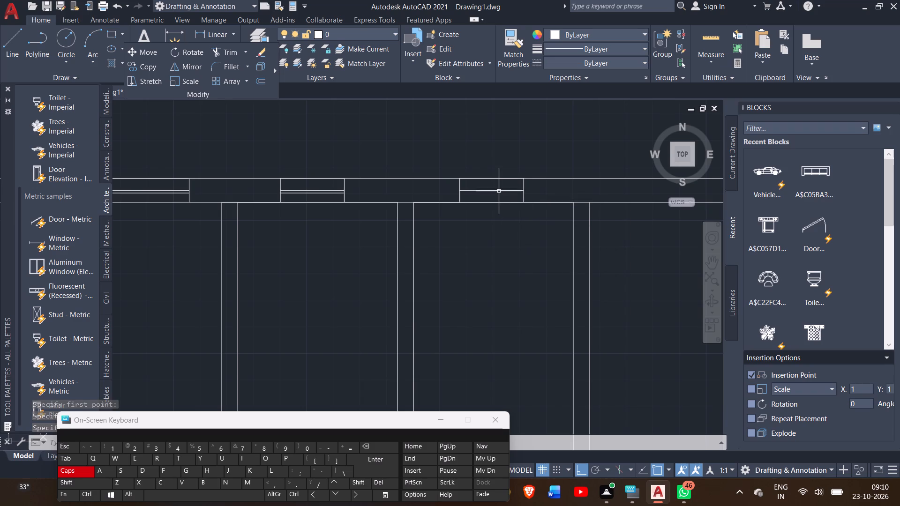
Offset the window line in the easternmost small room's 2' opening by 1" toward the south.
{"action": "left_click", "coordinate": [498, 191]}
{"action": "type", "text": "OFF"}
{"action": "key", "text": "Return"}
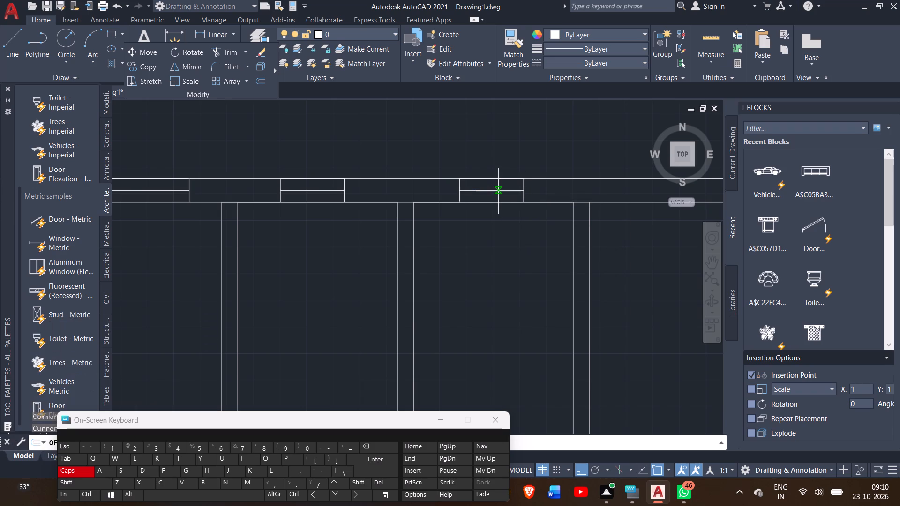
{"action": "key", "text": "1"}
{"action": "key", "text": "shift+quotedbl"}
{"action": "key", "text": "Return"}
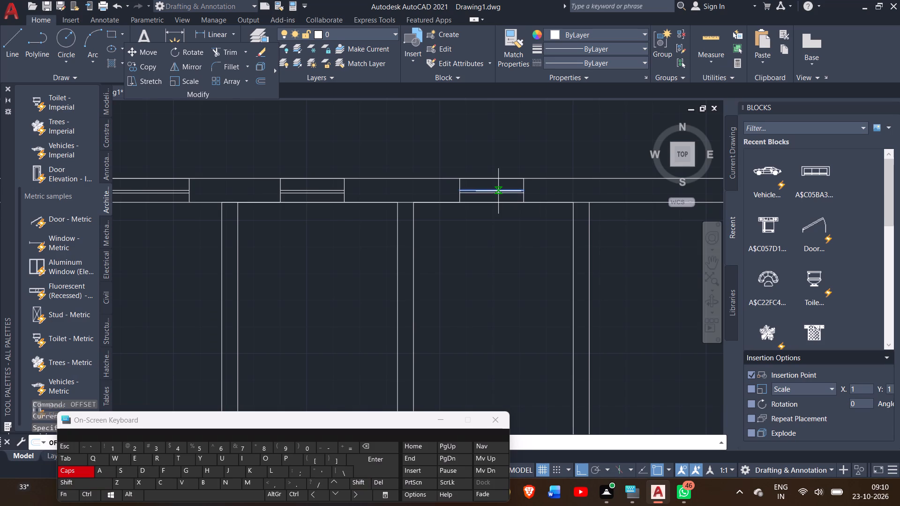
{"action": "scroll", "coordinate": [498, 191], "scroll_direction": "up", "scroll_amount": 1, "text": "ctrl"}
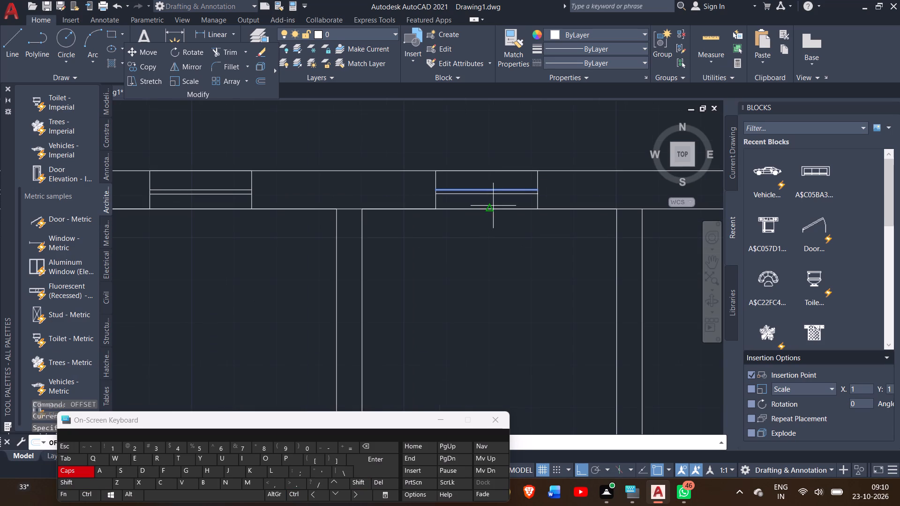
{"action": "left_click", "coordinate": [493, 206]}
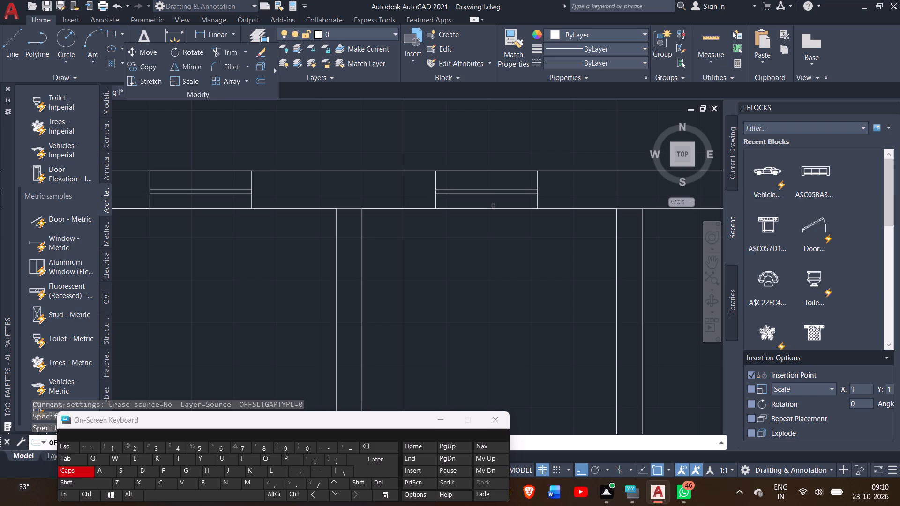
{"action": "scroll", "coordinate": [493, 206], "scroll_direction": "down", "scroll_amount": 1, "text": "ctrl"}
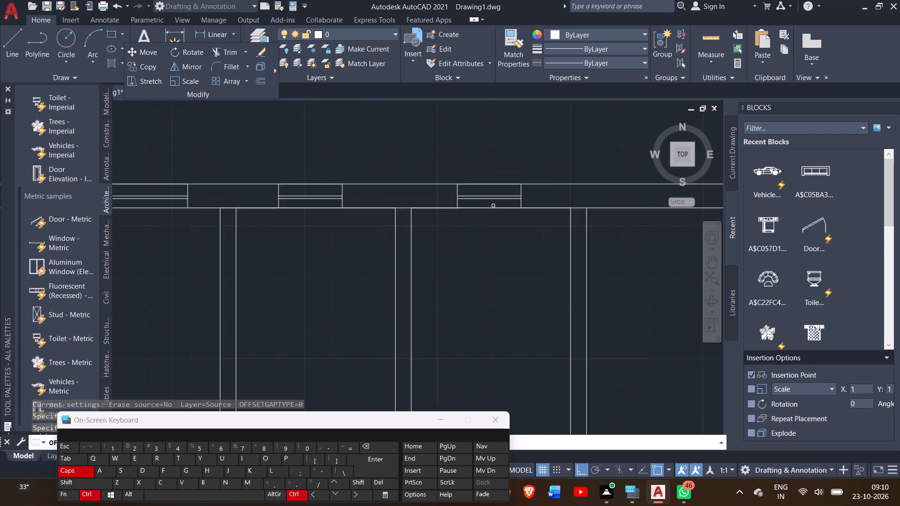
{"action": "scroll", "coordinate": [493, 206], "scroll_direction": "down", "scroll_amount": 2, "text": "ctrl"}
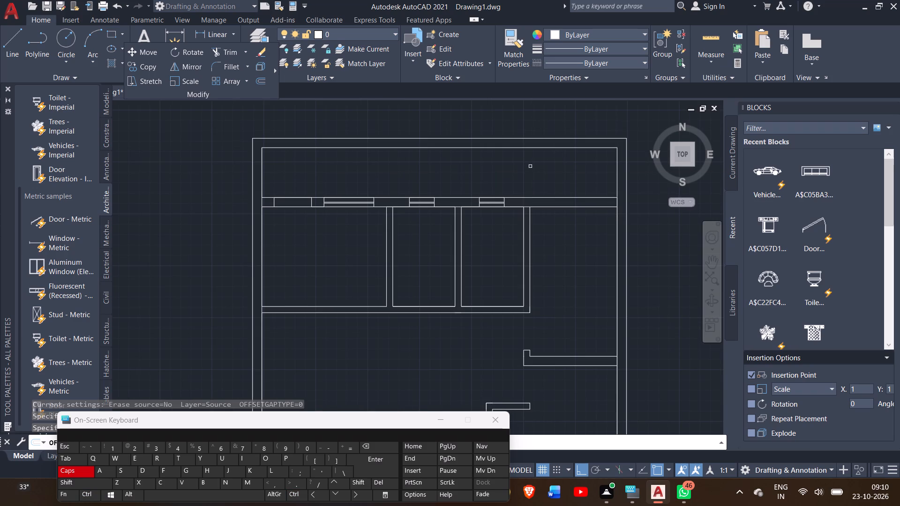
{"action": "right_click", "coordinate": [530, 166]}
{"action": "left_click", "coordinate": [546, 177]}
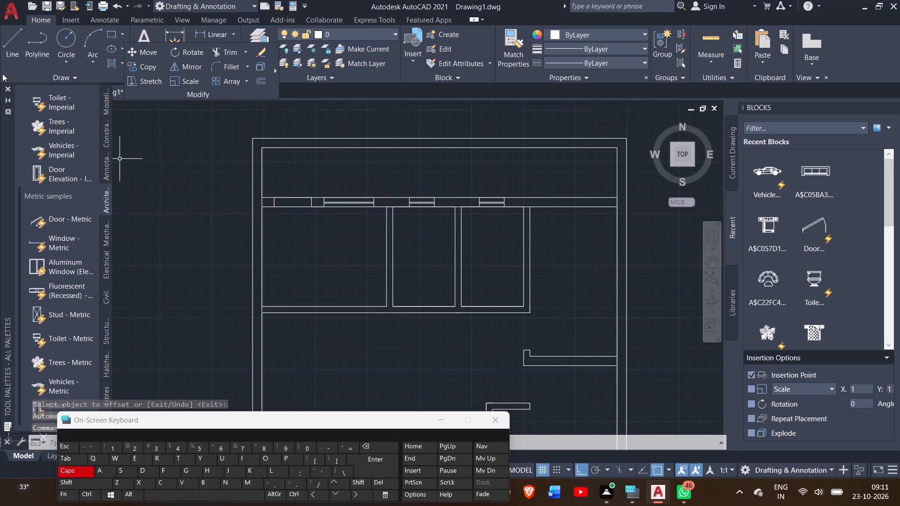
Draw a line outlining a 4' wide opening across the northern interior wall, just east of the easternmost small room's east wall.
{"action": "left_click", "coordinate": [8, 52]}
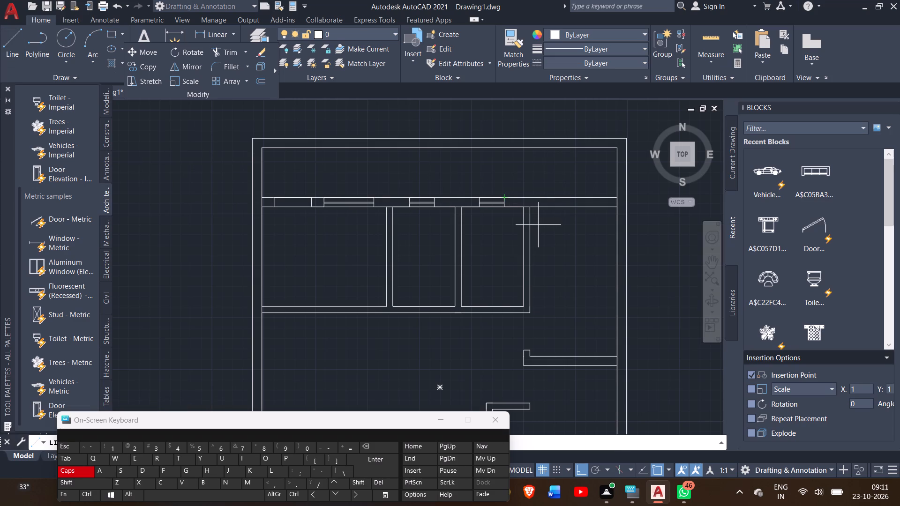
{"action": "scroll", "coordinate": [531, 224], "scroll_direction": "up", "scroll_amount": 2, "text": "ctrl"}
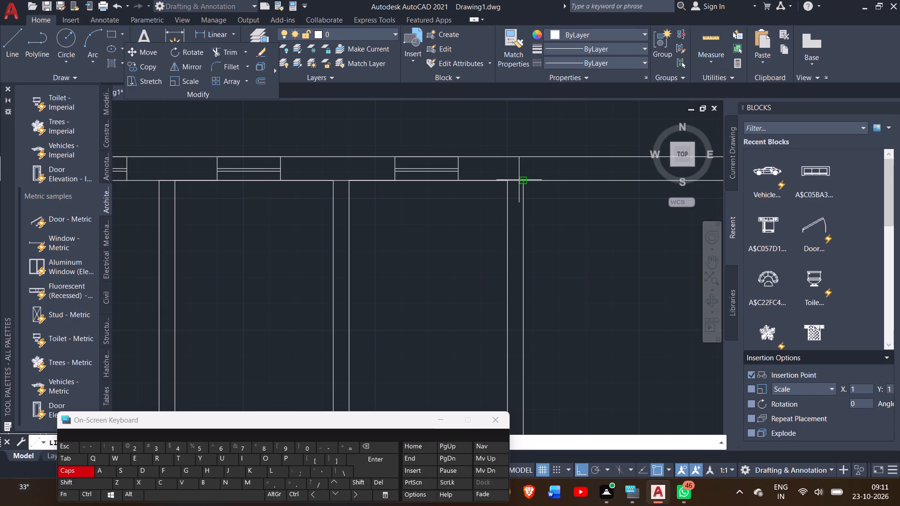
{"action": "left_click", "coordinate": [522, 180]}
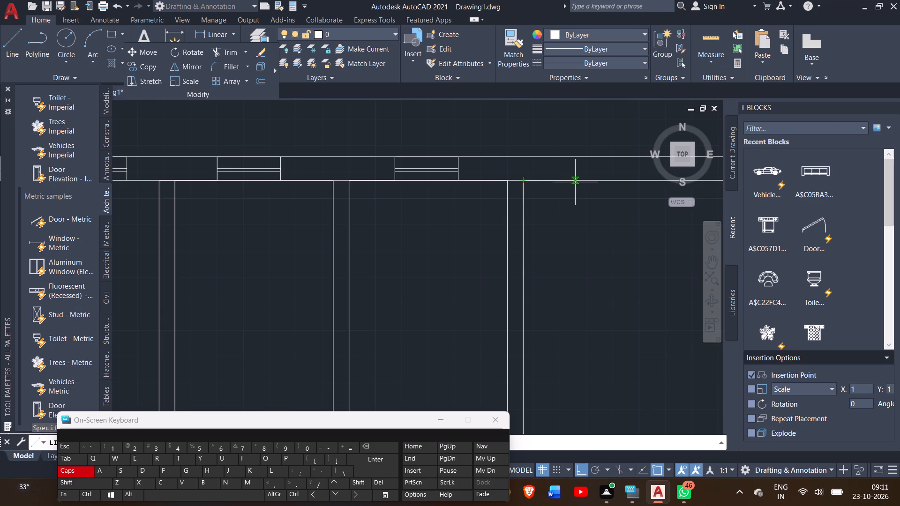
{"action": "scroll", "coordinate": [575, 182], "scroll_direction": "down", "scroll_amount": 2, "text": "ctrl"}
{"action": "left_click", "coordinate": [575, 182]}
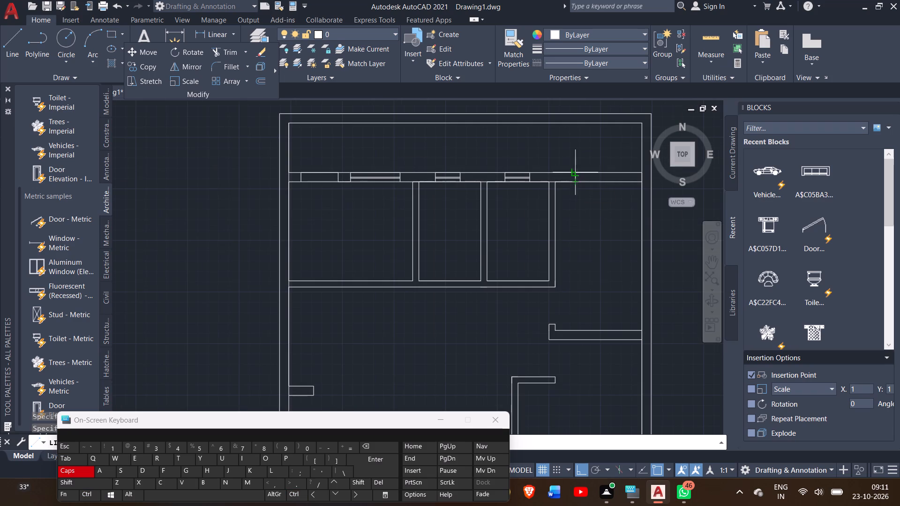
{"action": "scroll", "coordinate": [574, 171], "scroll_direction": "up", "scroll_amount": 2, "text": "ctrl"}
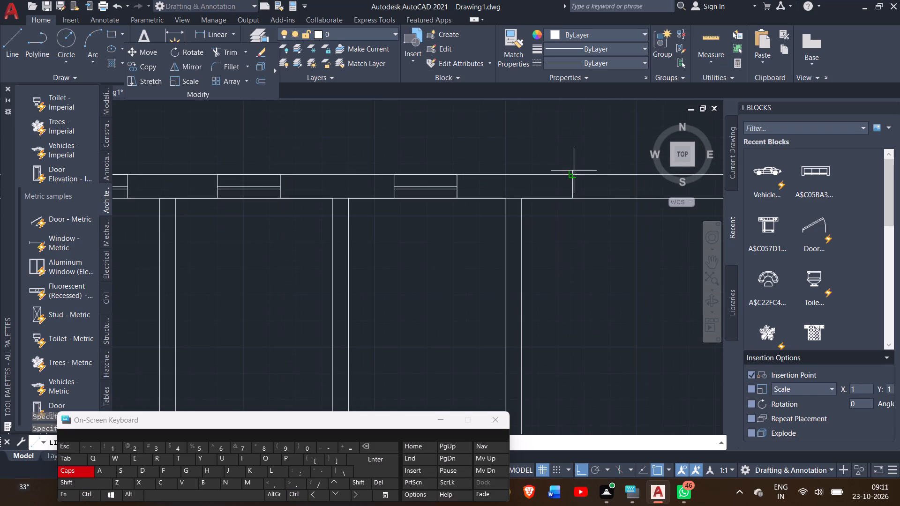
{"action": "left_click", "coordinate": [573, 173]}
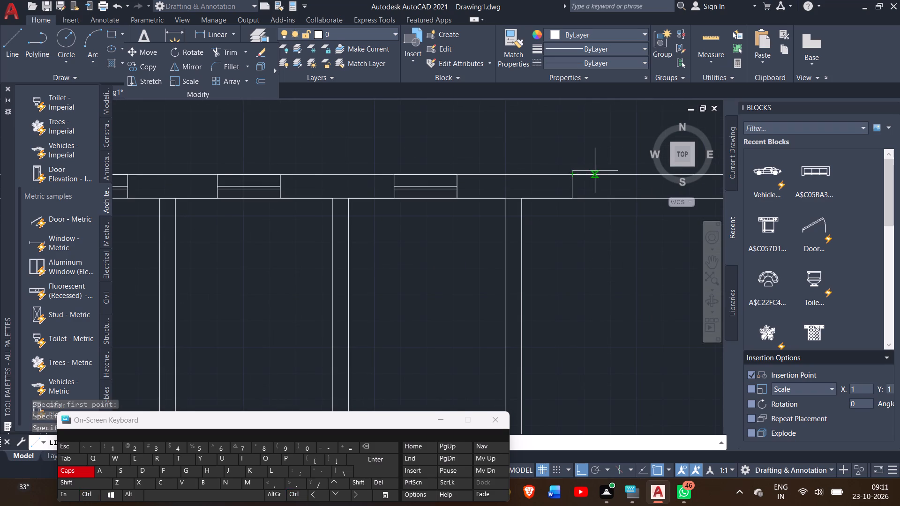
{"action": "scroll", "coordinate": [595, 171], "scroll_direction": "down", "scroll_amount": 2, "text": "ctrl"}
{"action": "type", "text": "4'"}
{"action": "key", "text": "Return"}
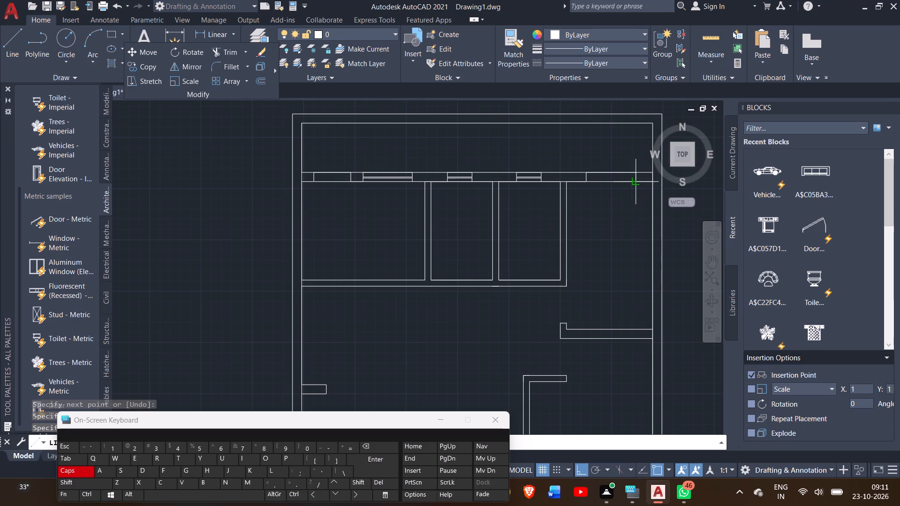
{"action": "scroll", "coordinate": [633, 180], "scroll_direction": "up", "scroll_amount": 4, "text": "ctrl"}
{"action": "left_click", "coordinate": [631, 189]}
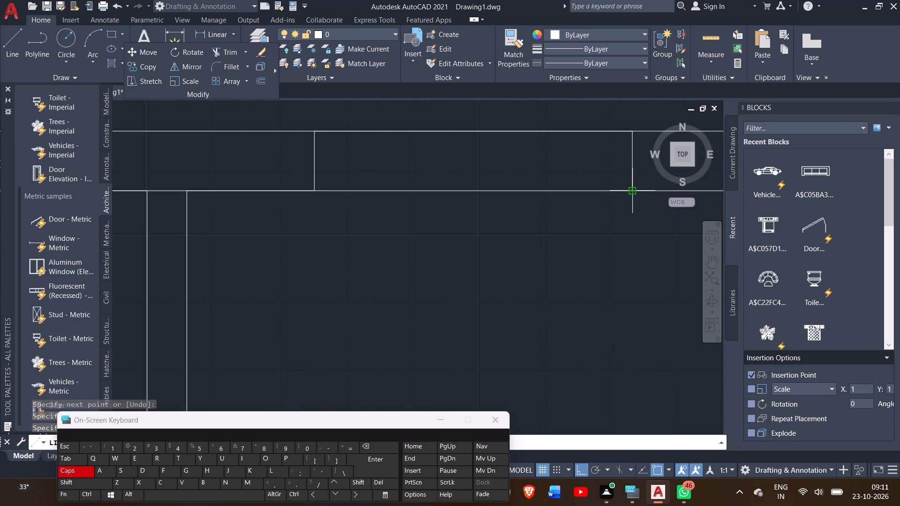
{"action": "right_click", "coordinate": [625, 202]}
{"action": "left_click", "coordinate": [645, 206]}
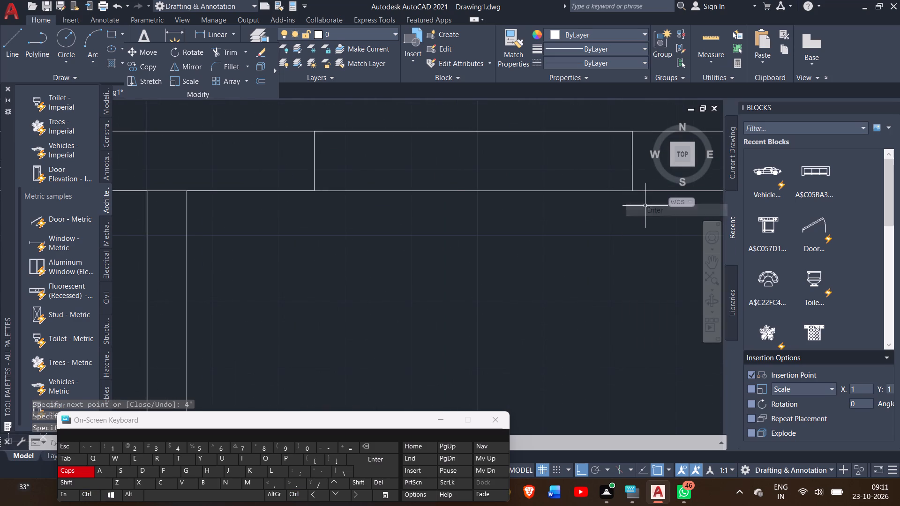
Draw a horizontal window line between the jamb midpoints of the 4' opening east of the small rooms.
{"action": "left_click", "coordinate": [3, 49]}
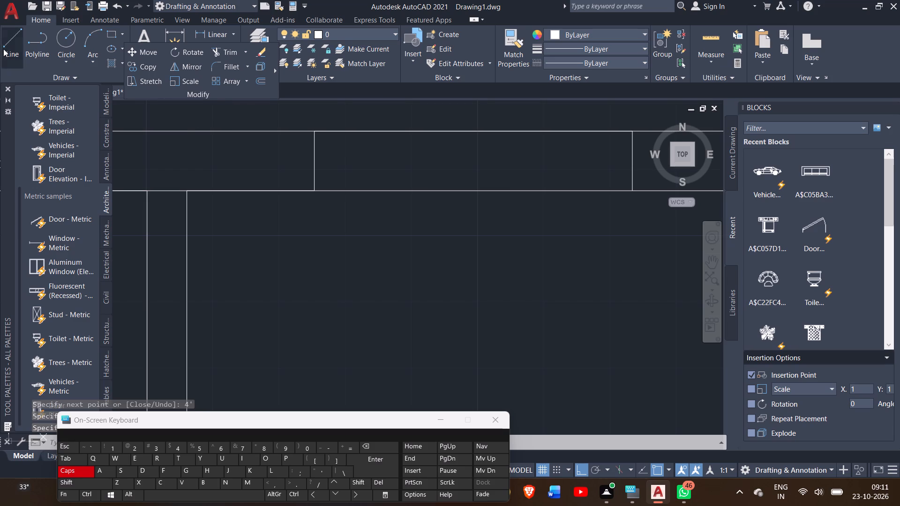
{"action": "left_click", "coordinate": [315, 162]}
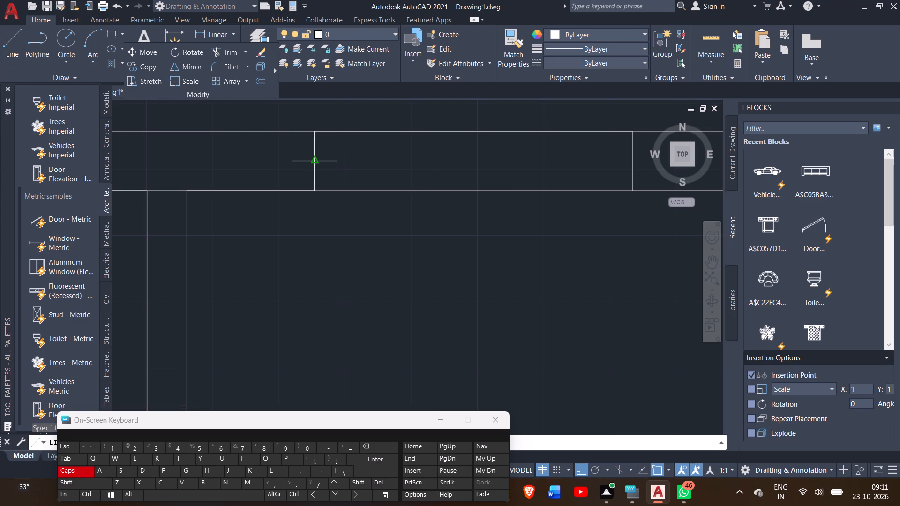
{"action": "left_click", "coordinate": [632, 163]}
{"action": "left_click", "coordinate": [624, 170]}
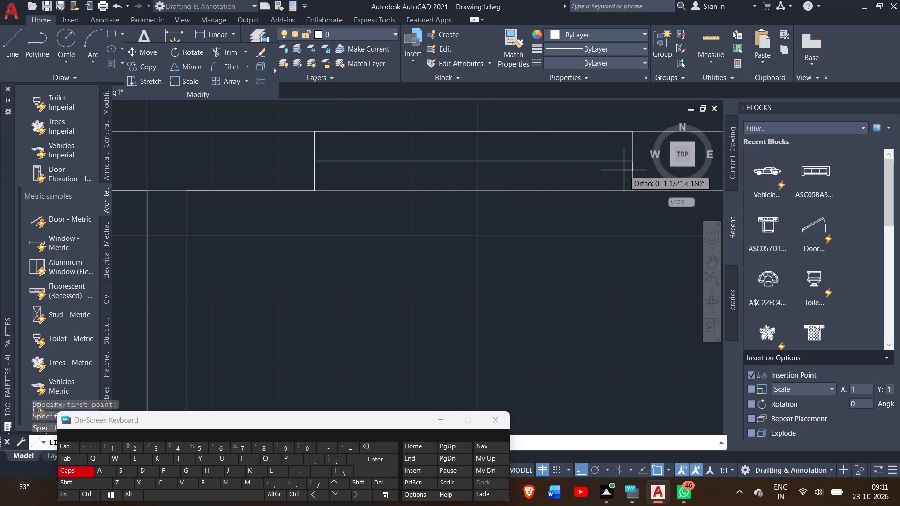
{"action": "left_click", "coordinate": [624, 170]}
{"action": "right_click", "coordinate": [624, 170]}
{"action": "left_click", "coordinate": [644, 181]}
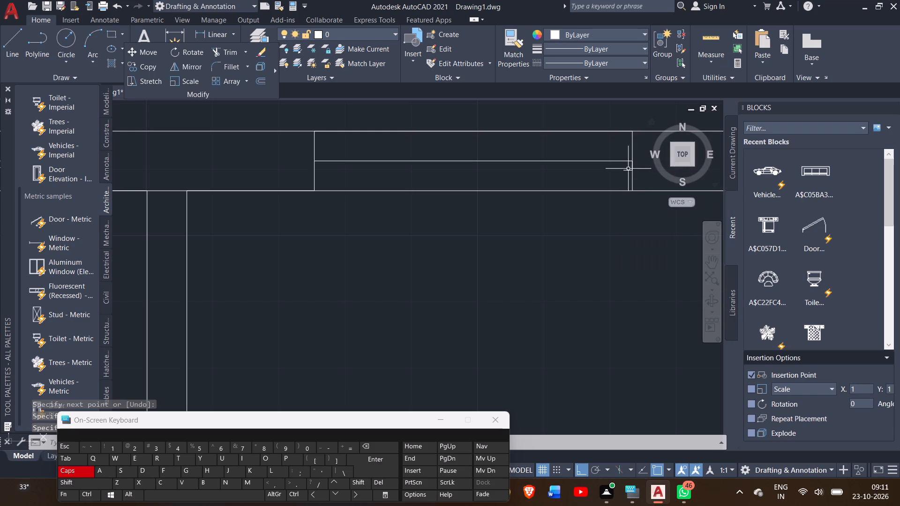
Offset the window line in the 4' opening east of the small rooms by 1" toward the south.
{"action": "left_click", "coordinate": [620, 160]}
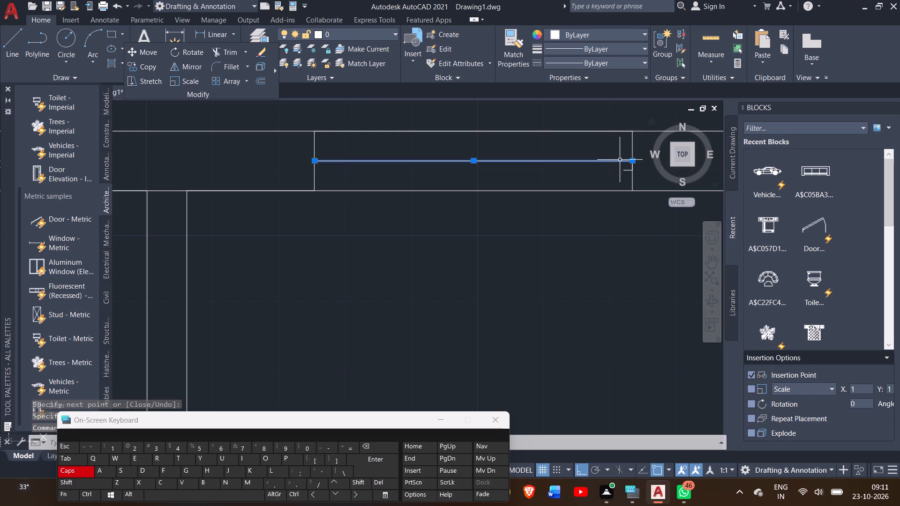
{"action": "type", "text": "OFF"}
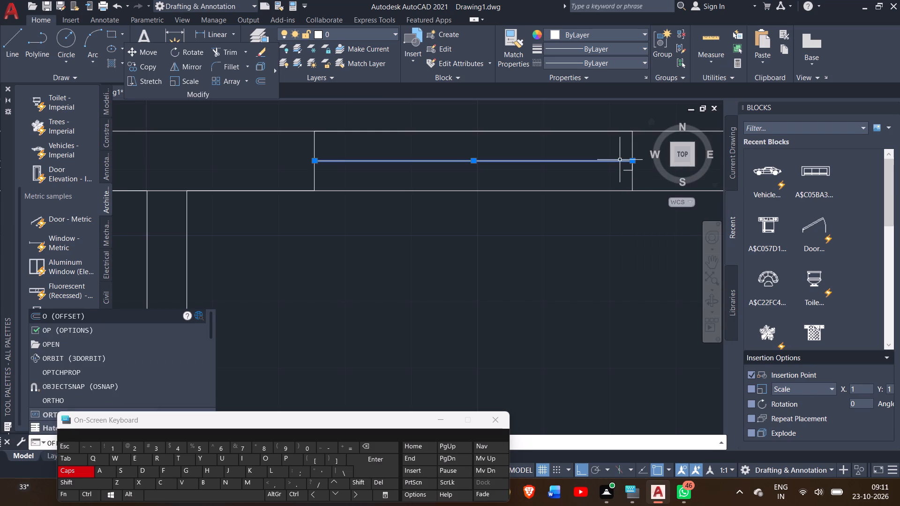
{"action": "key", "text": "Return"}
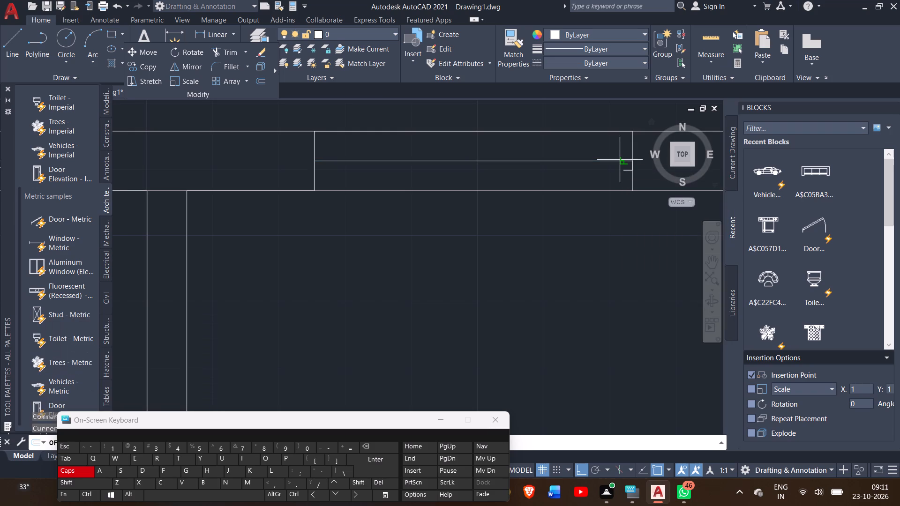
{"action": "key", "text": "1"}
{"action": "key", "text": "shift+quotedbl"}
{"action": "key", "text": "shift+Return"}
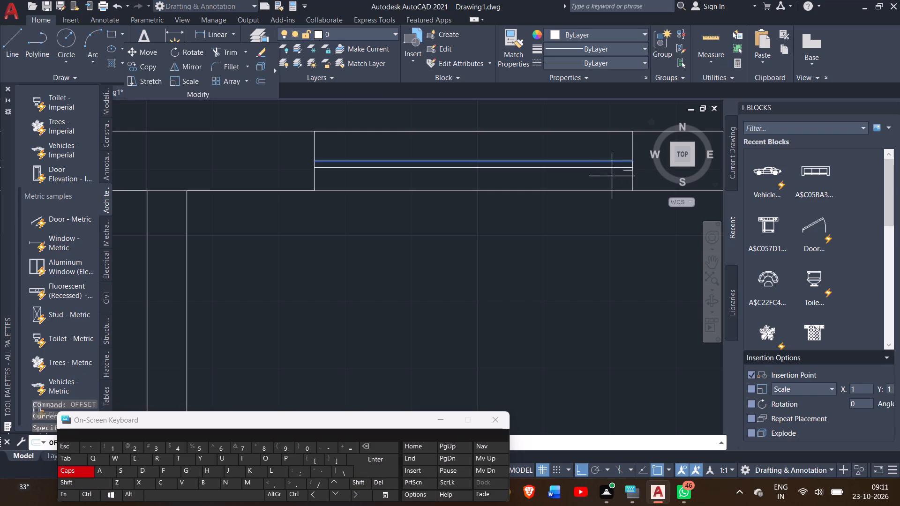
{"action": "left_click", "coordinate": [607, 180]}
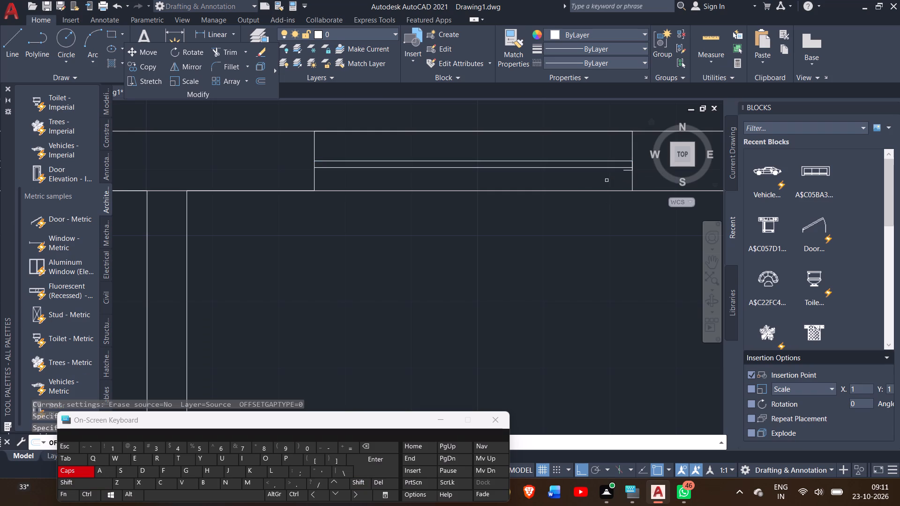
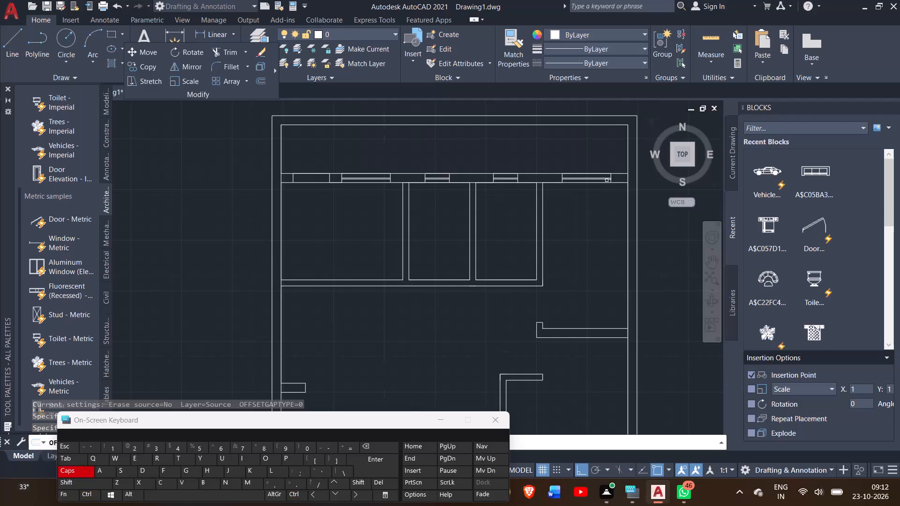
Draw a line outlining a 5' long opening across the east outer wall, a short way south of the northern interior wall.
{"action": "right_click", "coordinate": [657, 199]}
{"action": "left_click", "coordinate": [665, 205]}
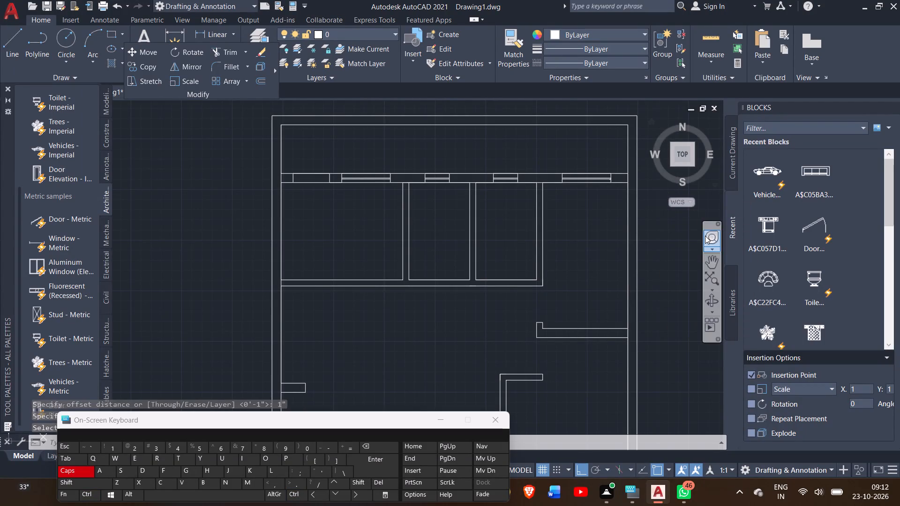
{"action": "left_click", "coordinate": [709, 259]}
{"action": "left_click_drag", "start_coordinate": [638, 247], "coordinate": [606, 244]}
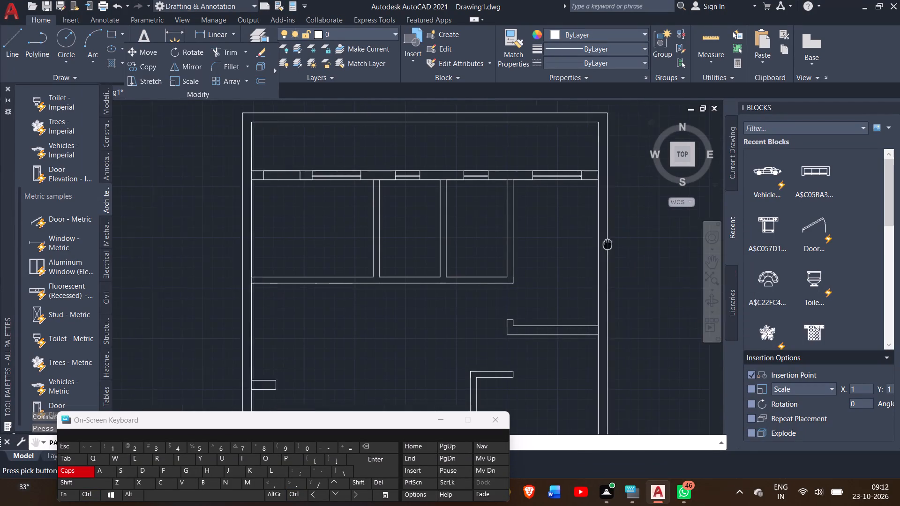
{"action": "left_click_drag", "start_coordinate": [606, 244], "coordinate": [562, 231]}
{"action": "left_click", "coordinate": [8, 30]}
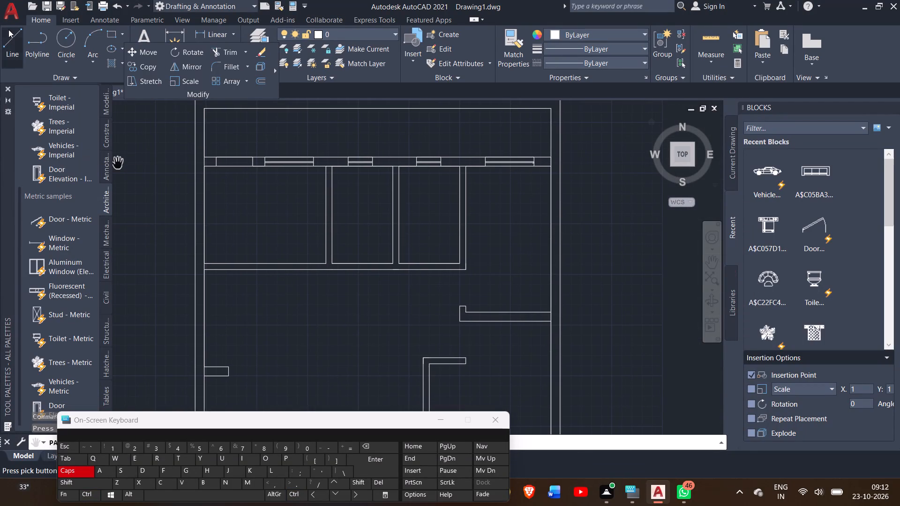
{"action": "left_click", "coordinate": [12, 41]}
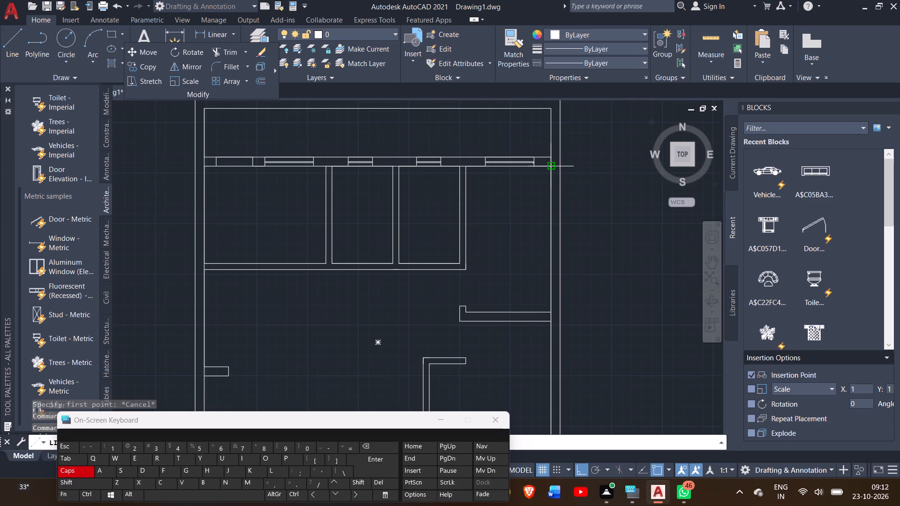
{"action": "left_click_drag", "start_coordinate": [553, 169], "coordinate": [552, 195]}
{"action": "left_click_drag", "start_coordinate": [552, 195], "coordinate": [572, 193]}
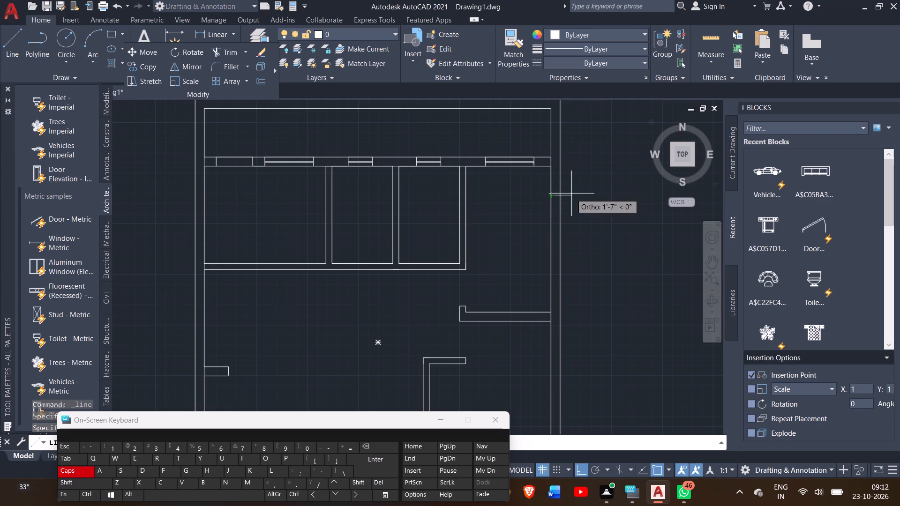
{"action": "left_click_drag", "start_coordinate": [572, 193], "coordinate": [560, 196]}
{"action": "left_click", "coordinate": [560, 196]}
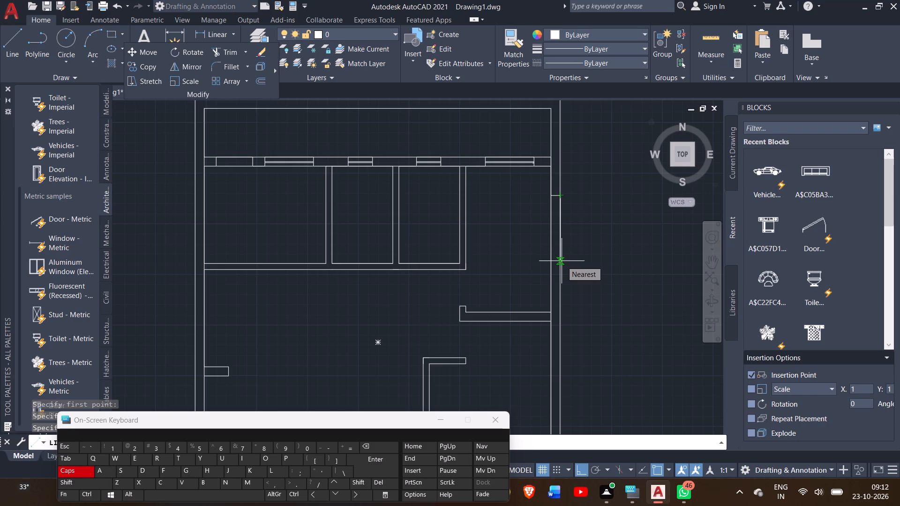
{"action": "type", "text": "5'"}
{"action": "key", "text": "Return"}
{"action": "scroll", "coordinate": [536, 265], "scroll_direction": "up", "scroll_amount": 1, "text": "ctrl"}
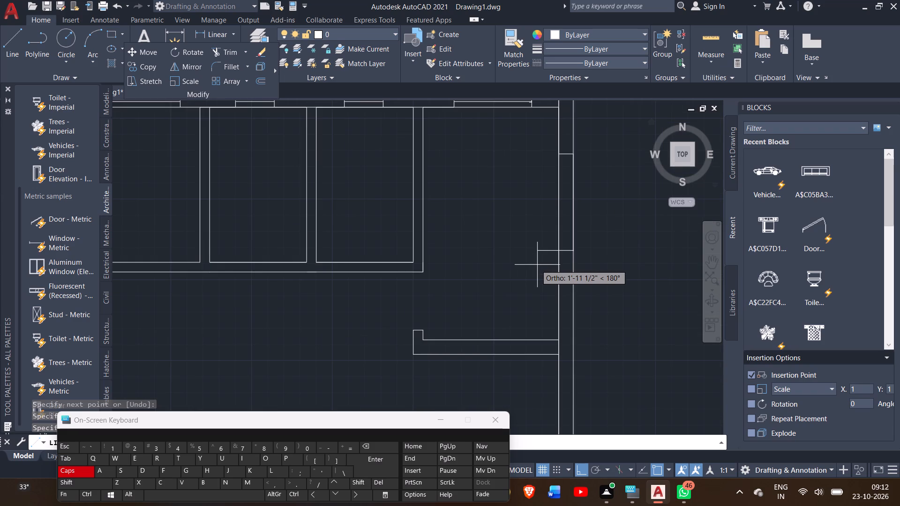
{"action": "left_click", "coordinate": [555, 250]}
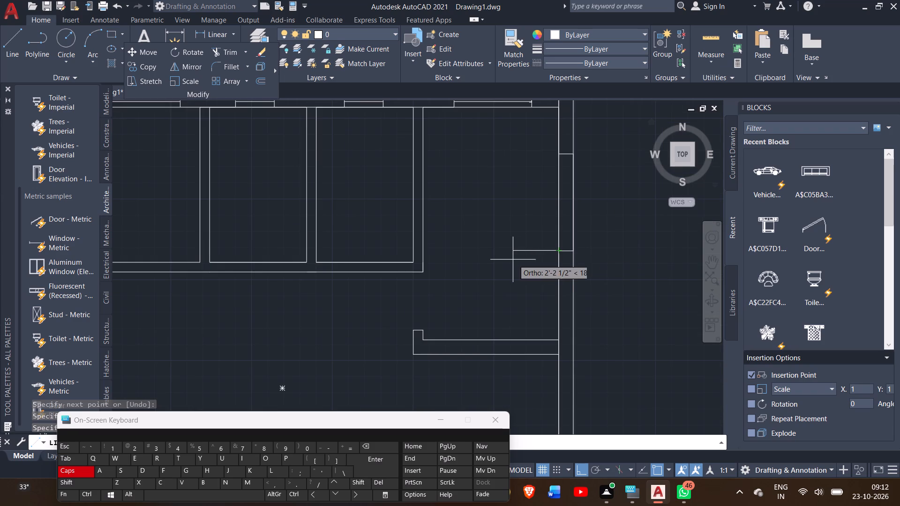
{"action": "right_click", "coordinate": [511, 260]}
{"action": "left_click", "coordinate": [531, 260]}
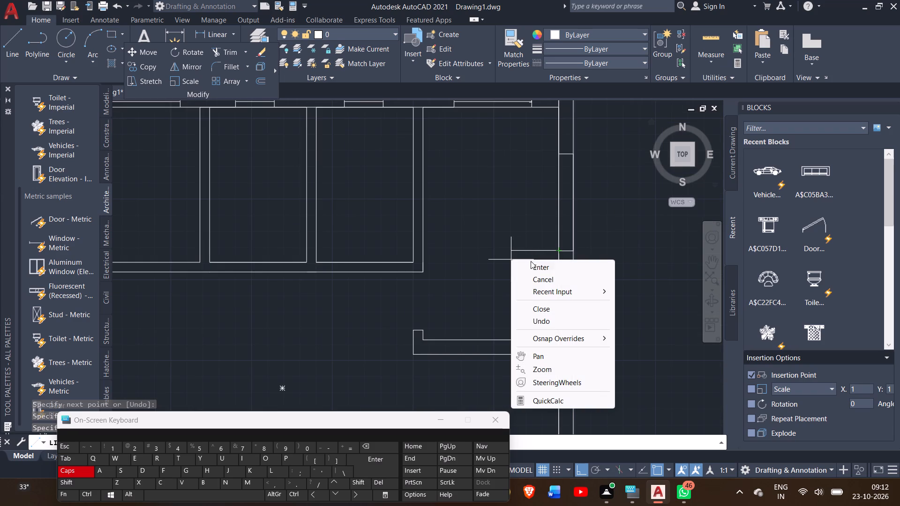
{"action": "left_click", "coordinate": [530, 267]}
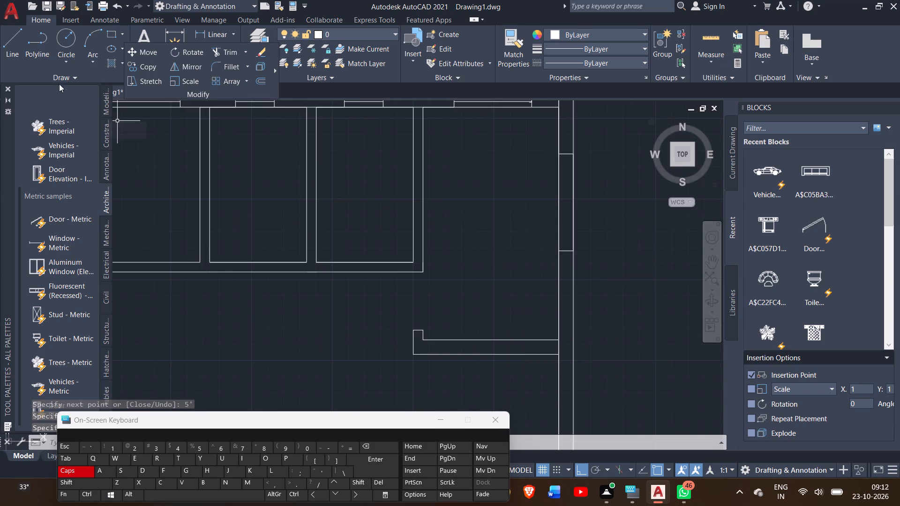
Draw a vertical window line between the jamb midpoints of the 5' opening in the east outer wall.
{"action": "left_click", "coordinate": [15, 55]}
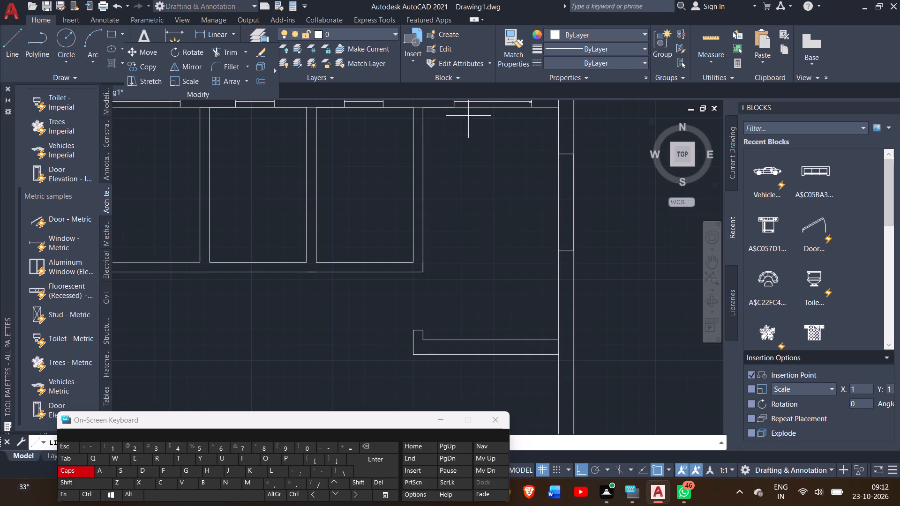
{"action": "scroll", "coordinate": [555, 160], "scroll_direction": "up", "scroll_amount": 3, "text": "ctrl"}
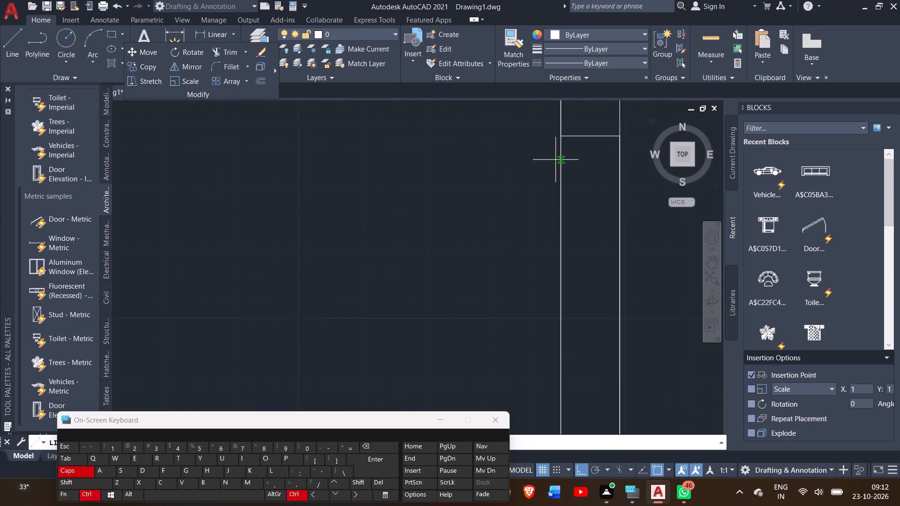
{"action": "left_click", "coordinate": [590, 135]}
{"action": "scroll", "coordinate": [592, 222], "scroll_direction": "down", "scroll_amount": 2, "text": "ctrl"}
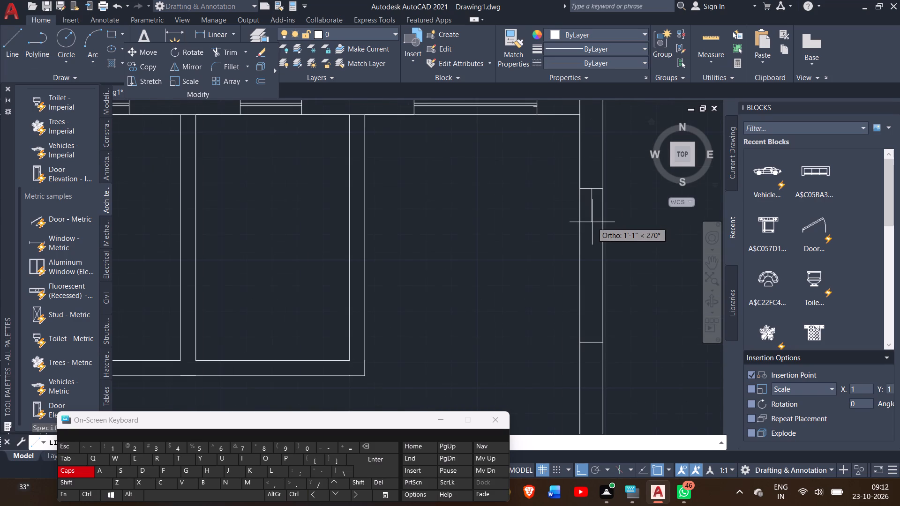
{"action": "left_click", "coordinate": [591, 341]}
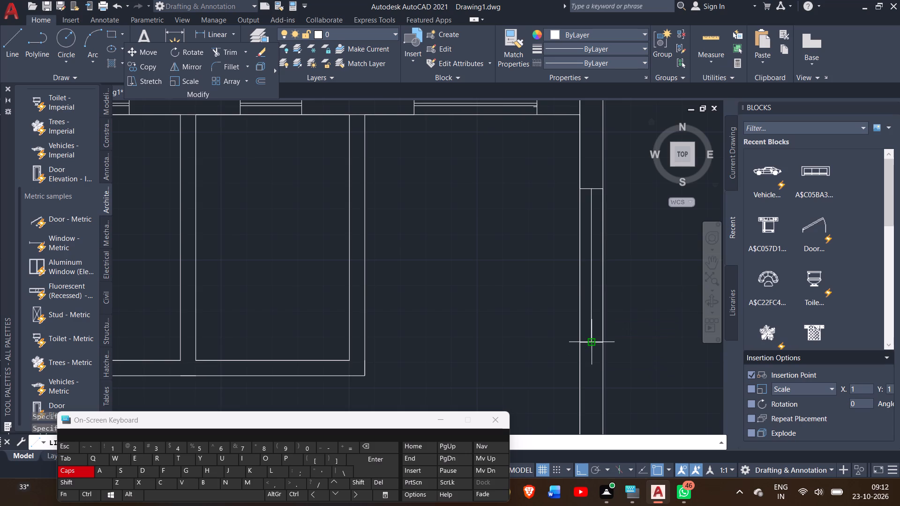
{"action": "right_click", "coordinate": [591, 341]}
{"action": "left_click", "coordinate": [612, 349]}
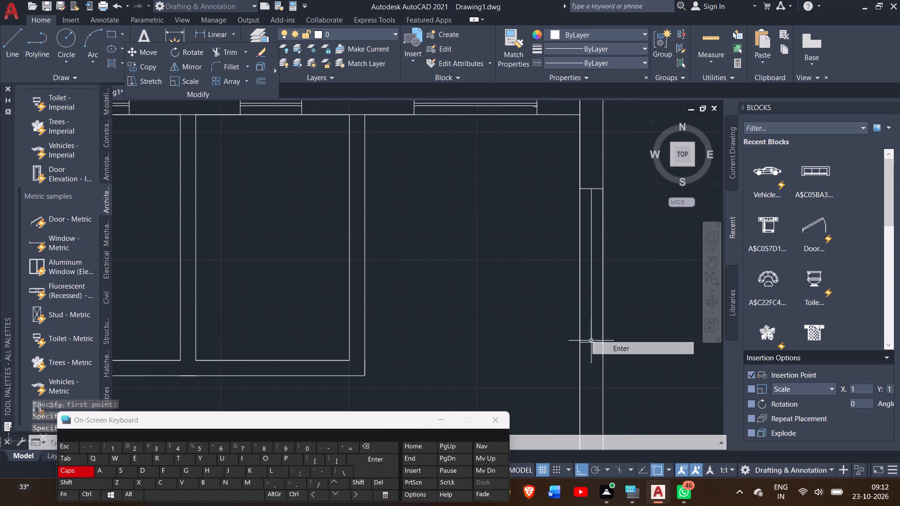
Offset the window line in the east outer wall's 5' opening by 1".
{"action": "scroll", "coordinate": [585, 325], "scroll_direction": "up", "scroll_amount": 1, "text": "ctrl"}
{"action": "left_click", "coordinate": [594, 301]}
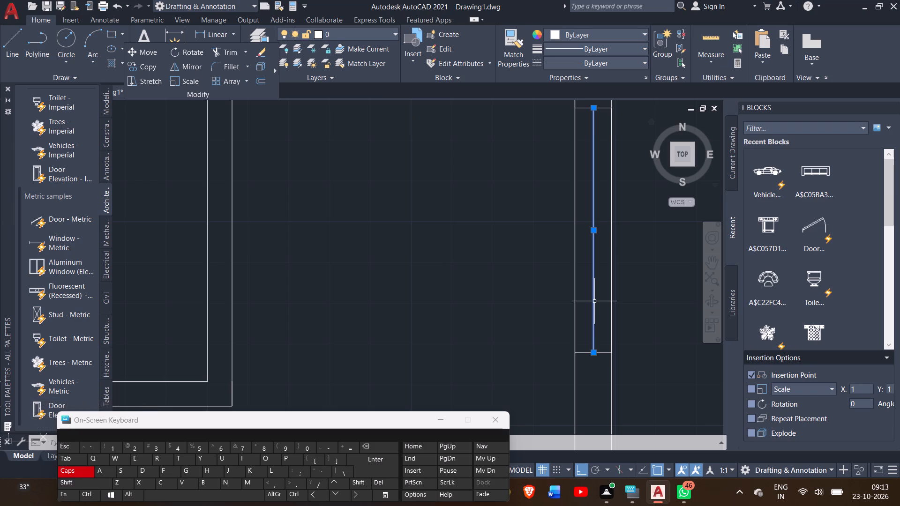
{"action": "type", "text": "OFF"}
{"action": "key", "text": "Return"}
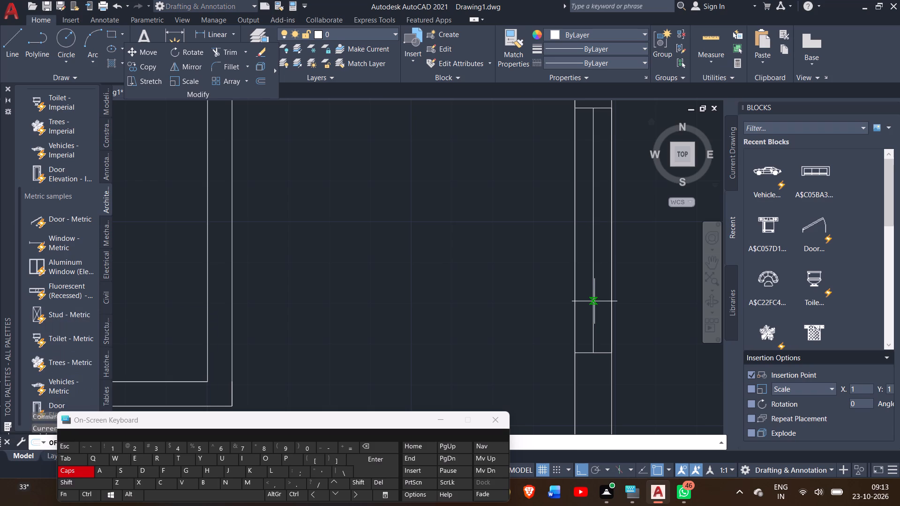
{"action": "key", "text": "1"}
{"action": "key", "text": "shift+quotedbl"}
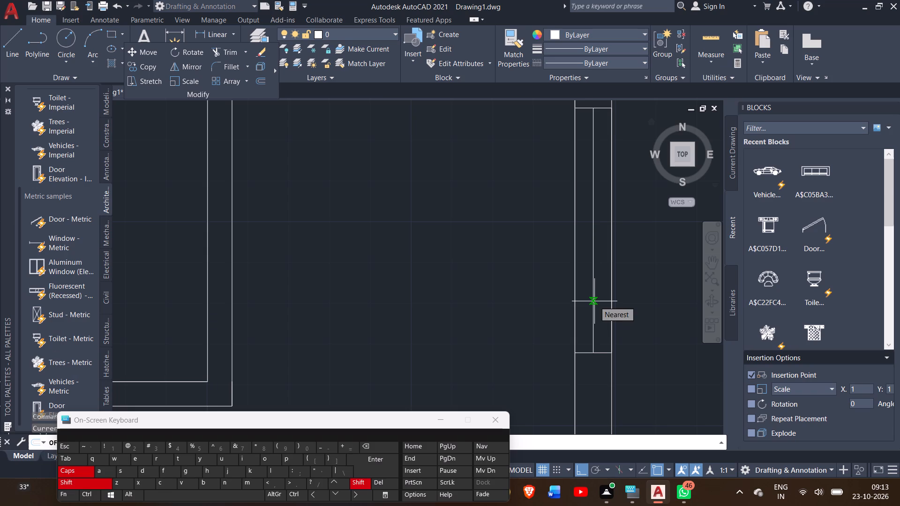
{"action": "key", "text": "Return"}
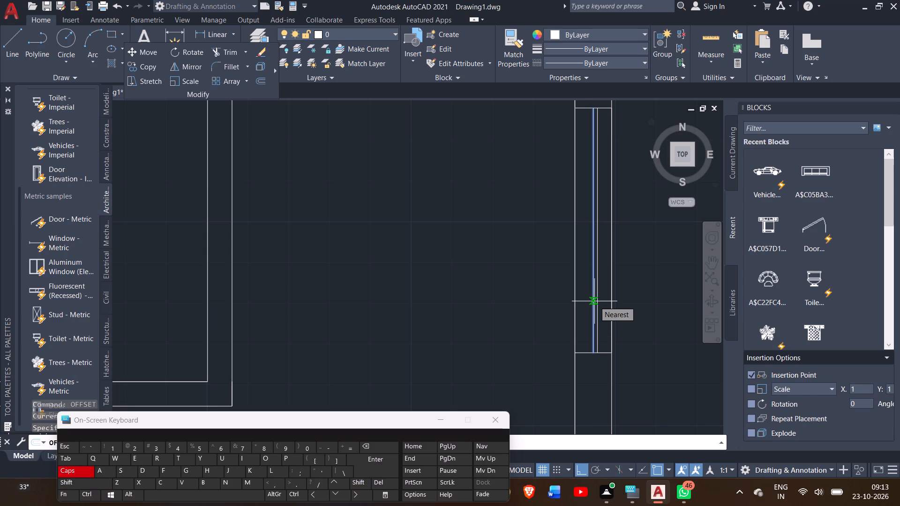
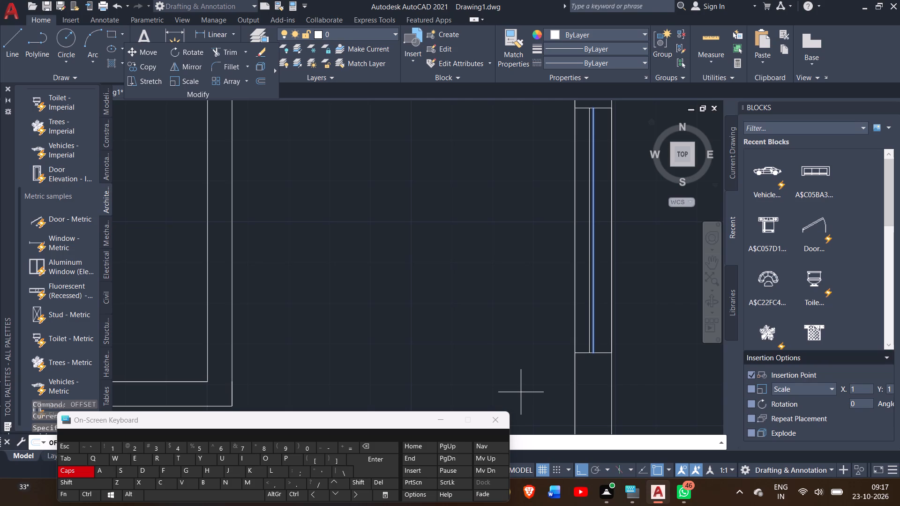
Insert a Door - Metric block in the empty space just west of the west outer wall.
{"action": "scroll", "coordinate": [521, 392], "scroll_direction": "down", "scroll_amount": 3, "text": "ctrl"}
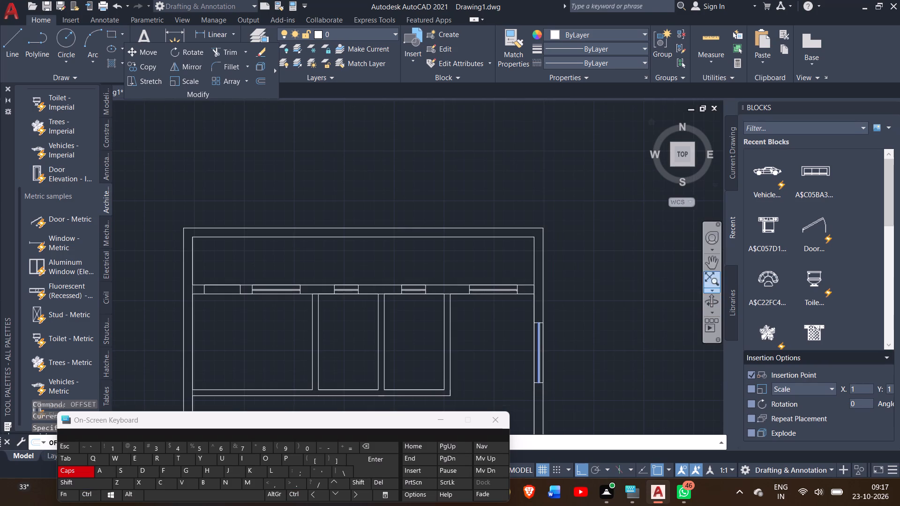
{"action": "left_click", "coordinate": [714, 268]}
{"action": "left_click_drag", "start_coordinate": [636, 290], "coordinate": [635, 208]}
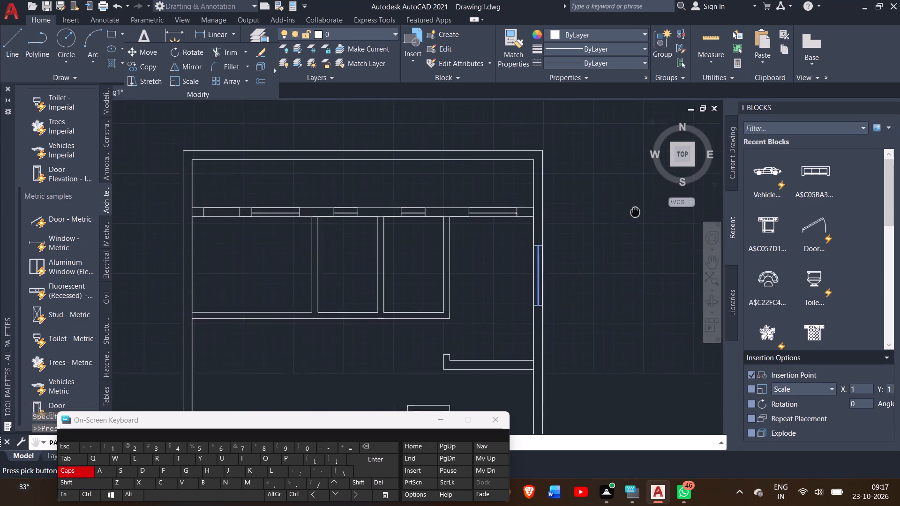
{"action": "left_click_drag", "start_coordinate": [635, 208], "coordinate": [634, 166]}
{"action": "left_click_drag", "start_coordinate": [574, 279], "coordinate": [576, 204]}
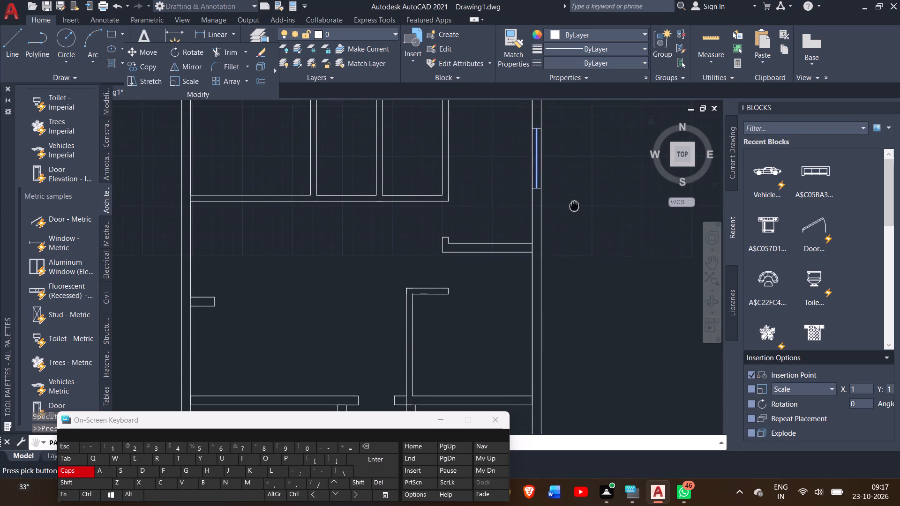
{"action": "left_click_drag", "start_coordinate": [576, 204], "coordinate": [577, 200]}
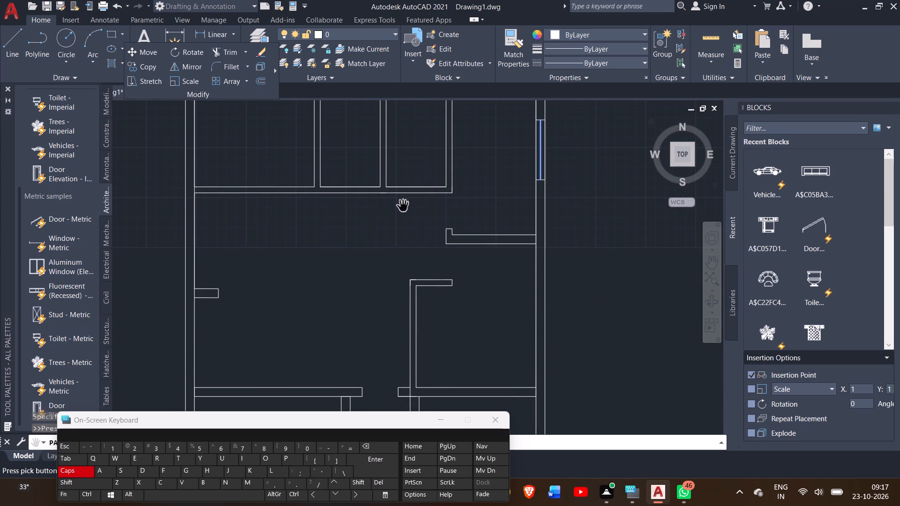
{"action": "right_click", "coordinate": [391, 219]}
{"action": "left_click", "coordinate": [397, 225]}
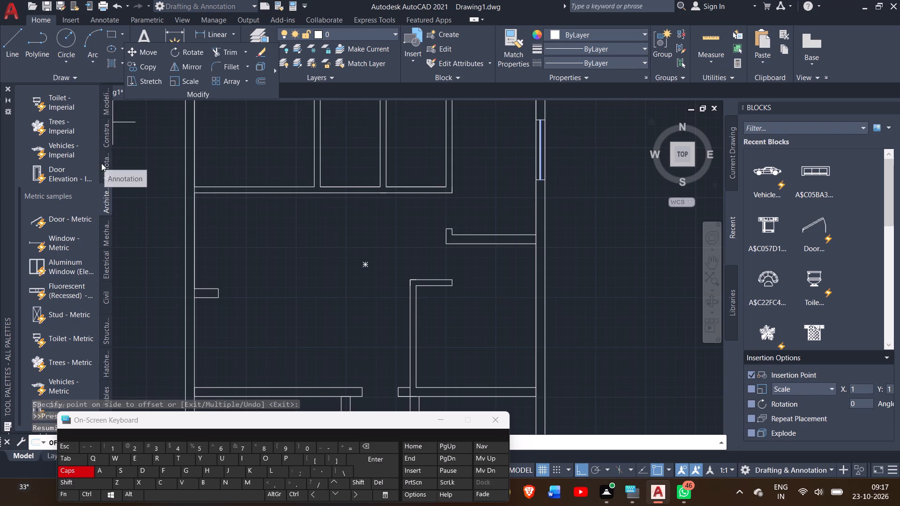
{"action": "left_click", "coordinate": [67, 216]}
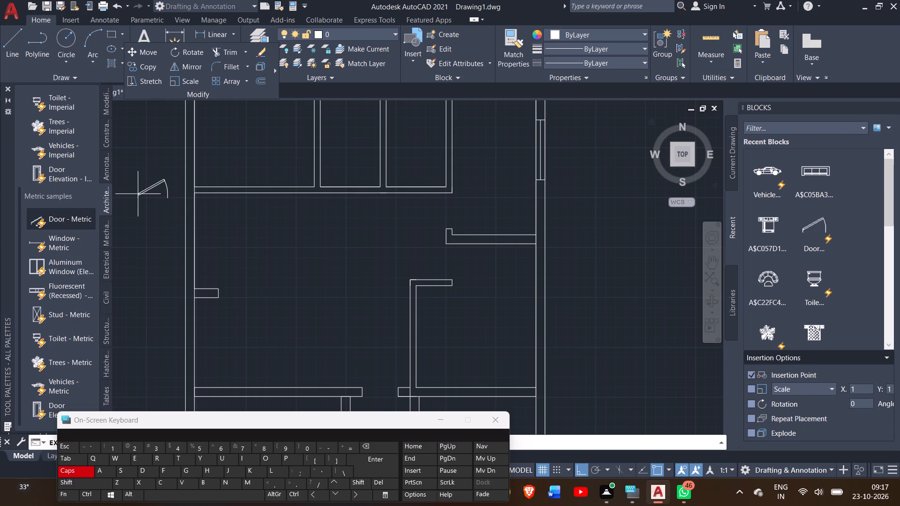
{"action": "left_click", "coordinate": [148, 186]}
{"action": "right_click", "coordinate": [148, 186]}
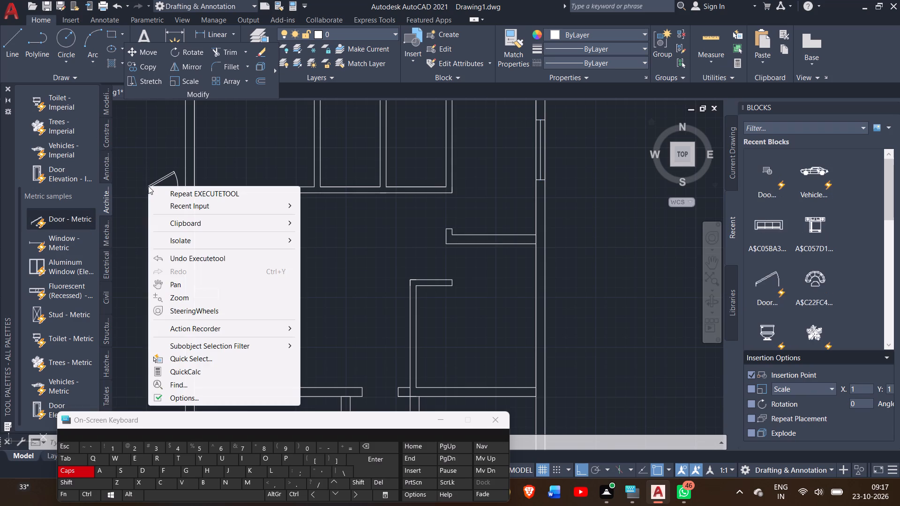
Set the inserted door block's opening angle to Open 90º.
{"action": "left_click", "coordinate": [125, 195]}
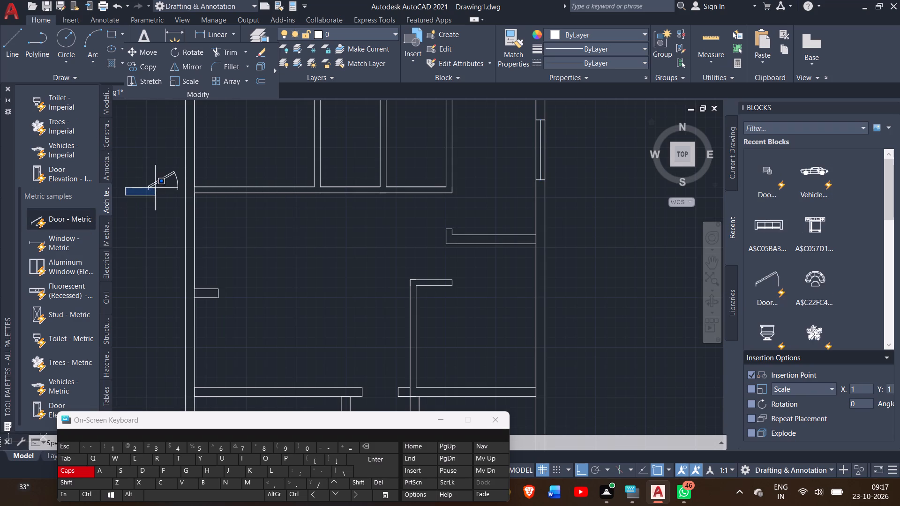
{"action": "left_click", "coordinate": [155, 188]}
{"action": "left_click", "coordinate": [155, 184]}
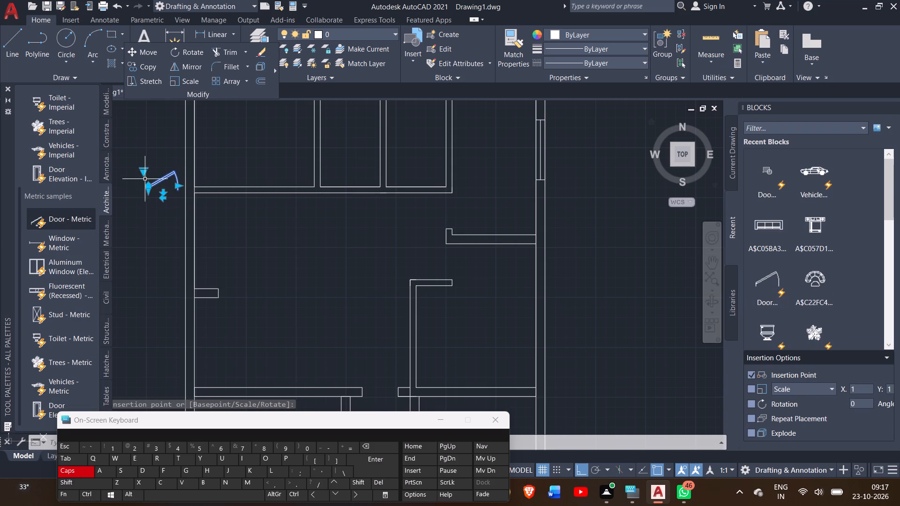
{"action": "left_click", "coordinate": [143, 171]}
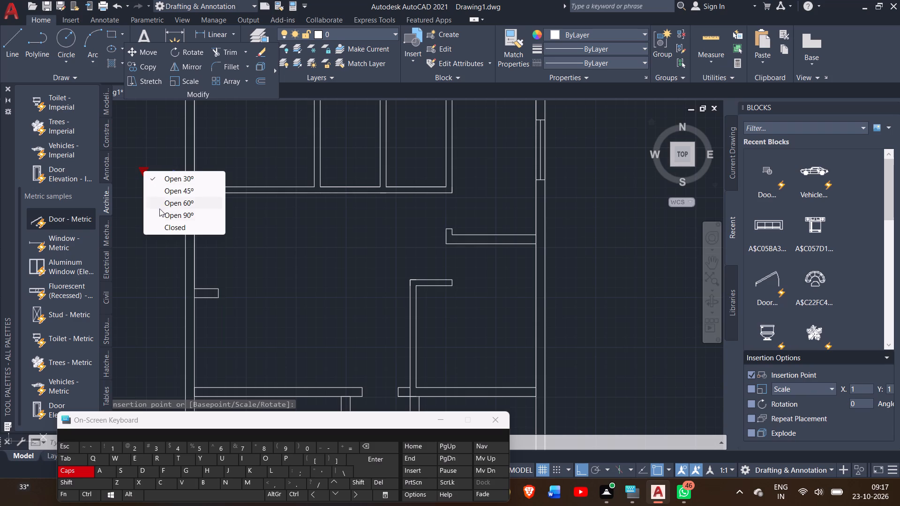
{"action": "left_click", "coordinate": [163, 213]}
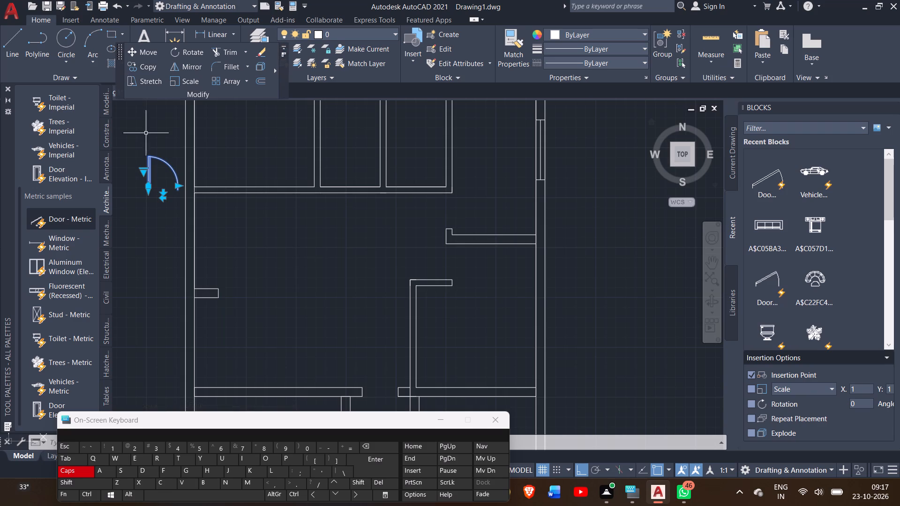
Copy the door from its lower hinge end about 5'-4" straight south, placing two copies at the same spot.
{"action": "left_click", "coordinate": [147, 73]}
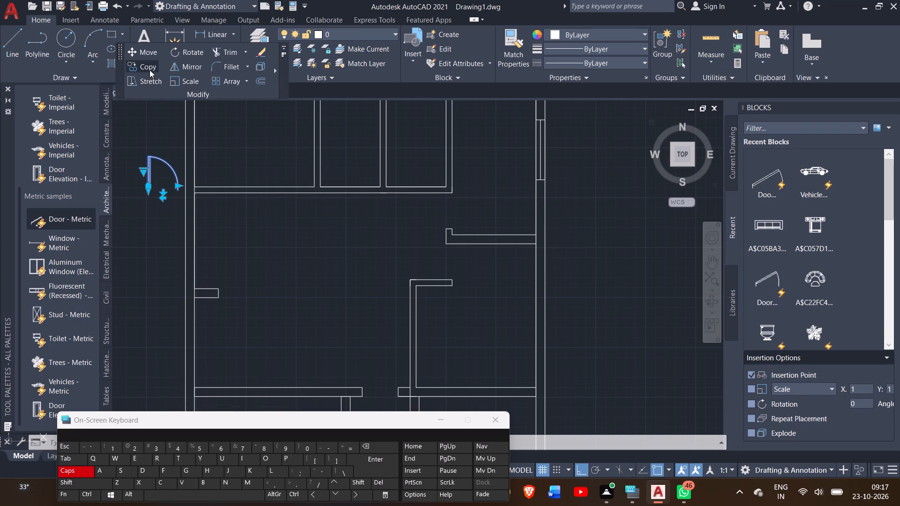
{"action": "left_click", "coordinate": [150, 70]}
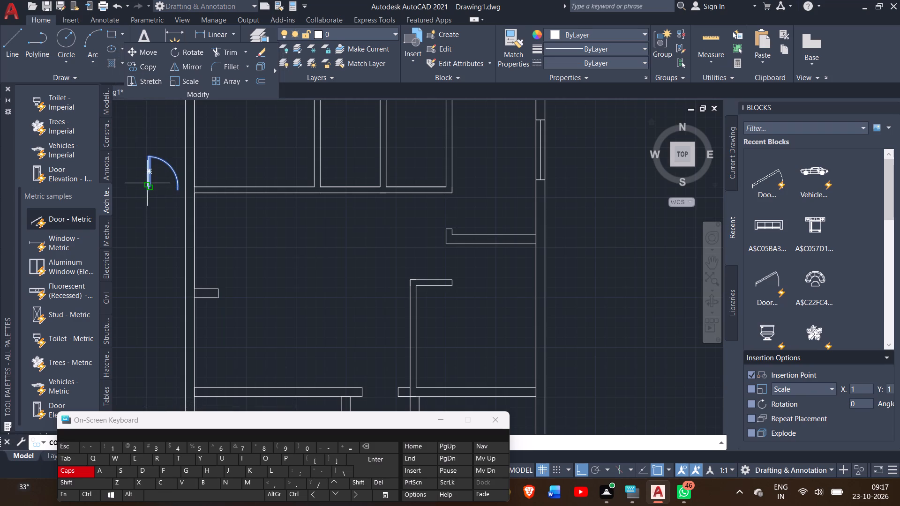
{"action": "scroll", "coordinate": [147, 189], "scroll_direction": "up", "scroll_amount": 3, "text": "ctrl"}
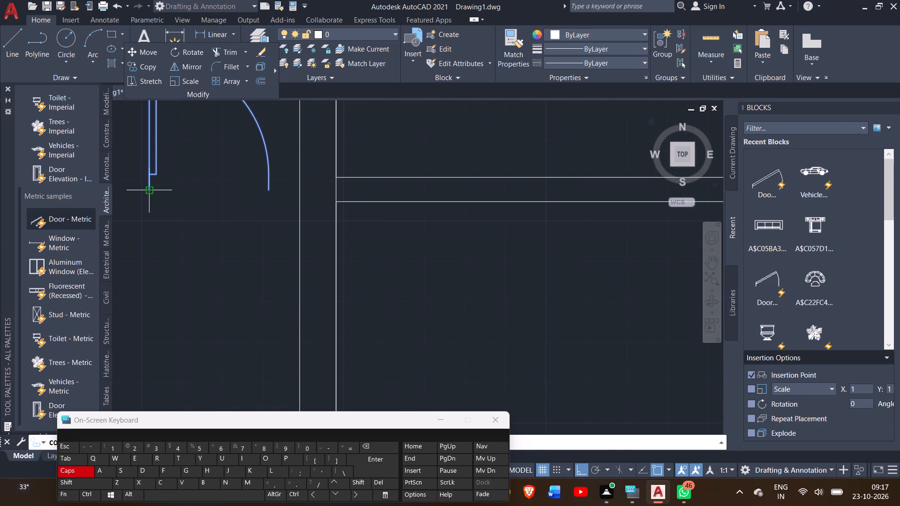
{"action": "left_click", "coordinate": [147, 189]}
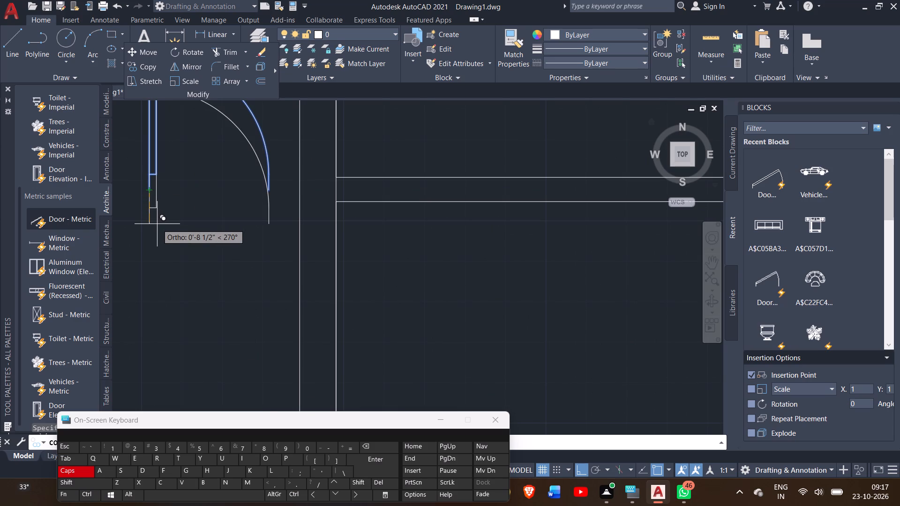
{"action": "scroll", "coordinate": [157, 224], "scroll_direction": "down", "scroll_amount": 3, "text": "ctrl"}
{"action": "left_click", "coordinate": [147, 279]}
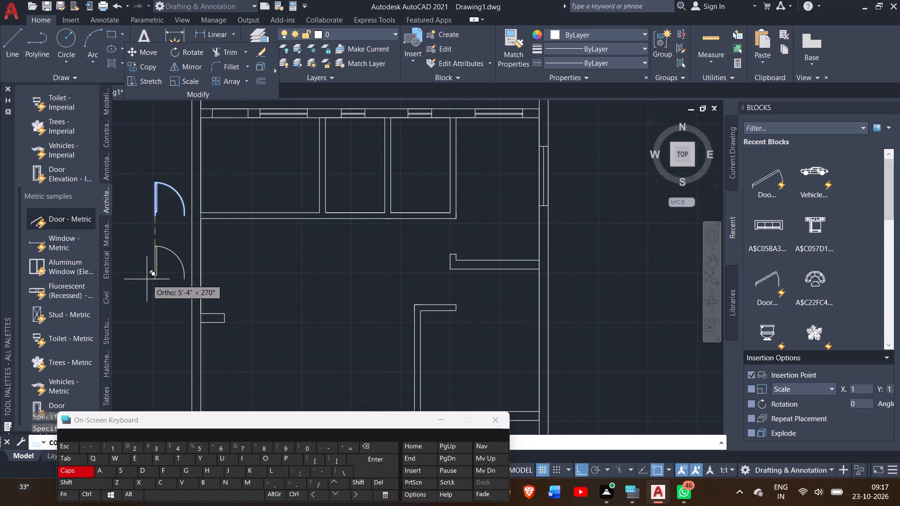
{"action": "left_click", "coordinate": [147, 279]}
{"action": "right_click", "coordinate": [147, 279]}
{"action": "left_click", "coordinate": [168, 293]}
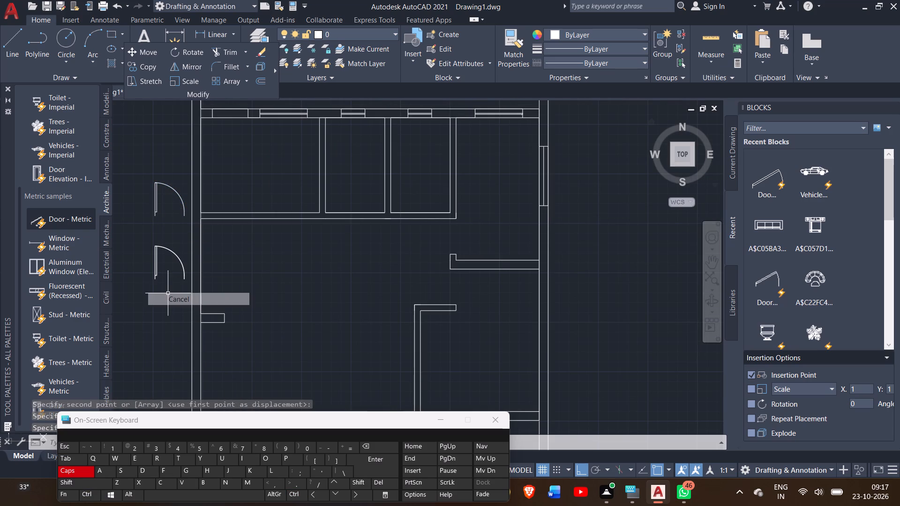
Rotate one of the southern door copies 90° clockwise about its lower hinge end.
{"action": "left_click", "coordinate": [155, 271]}
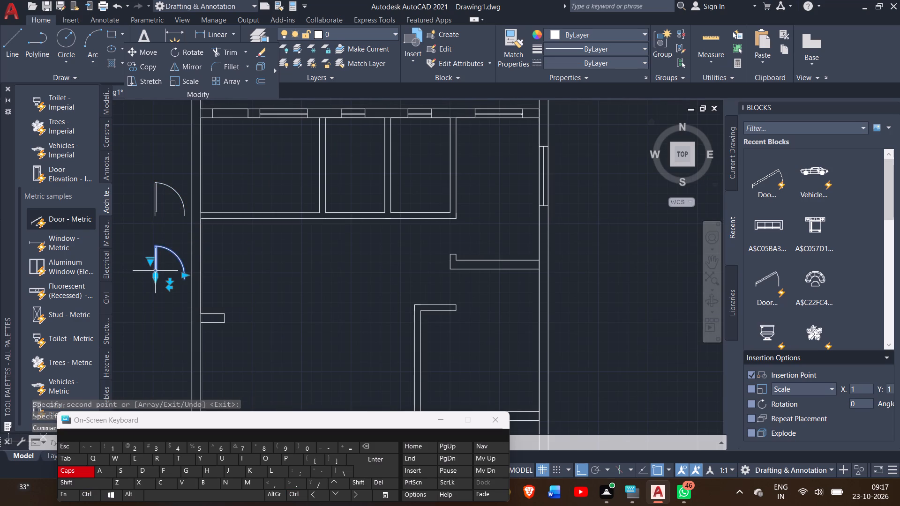
{"action": "scroll", "coordinate": [155, 271], "scroll_direction": "up", "scroll_amount": 1, "text": "ctrl"}
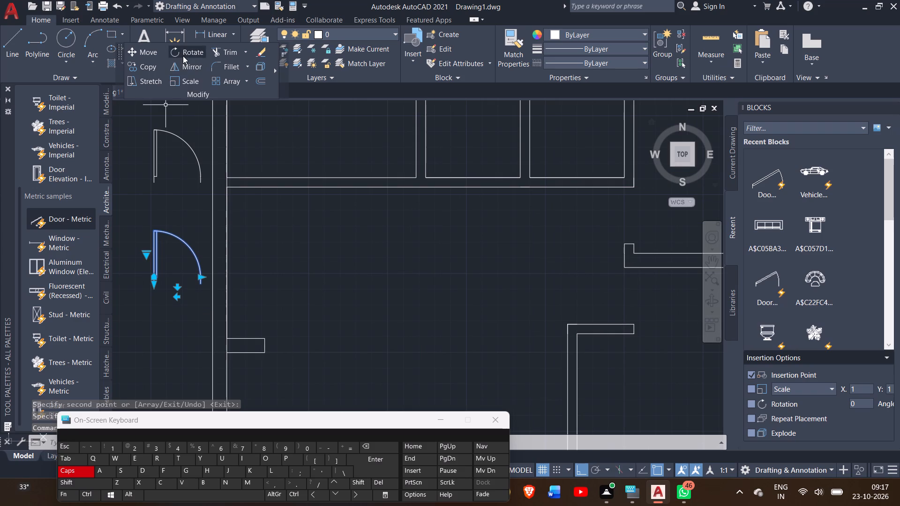
{"action": "left_click", "coordinate": [183, 56]}
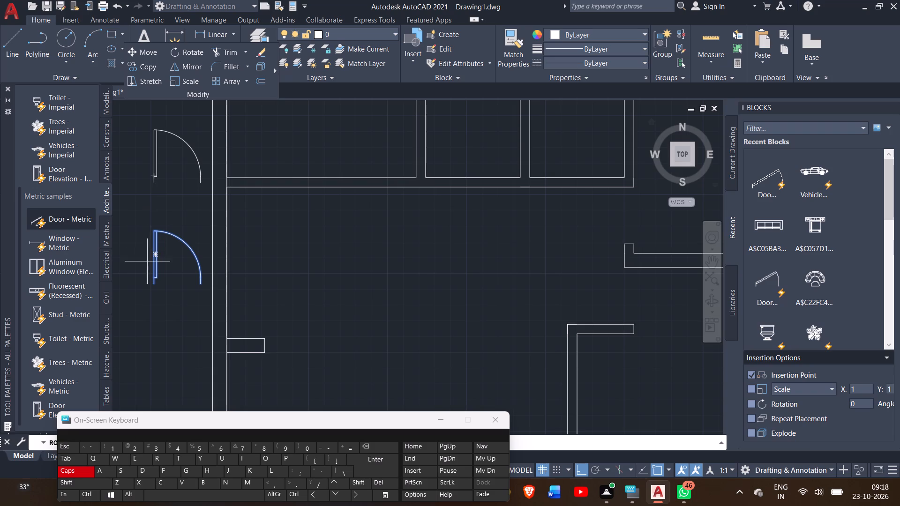
{"action": "left_click", "coordinate": [156, 281]}
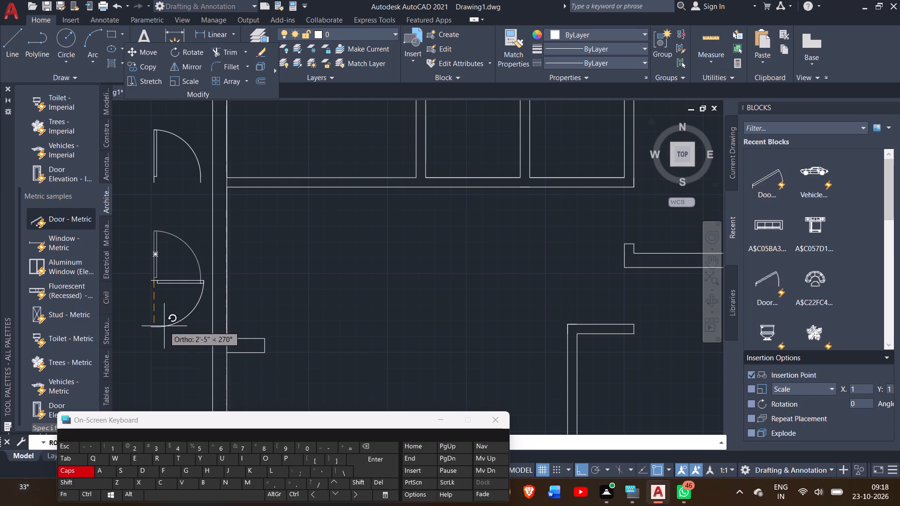
{"action": "left_click", "coordinate": [164, 326]}
{"action": "scroll", "coordinate": [164, 326], "scroll_direction": "down", "scroll_amount": 1, "text": "ctrl"}
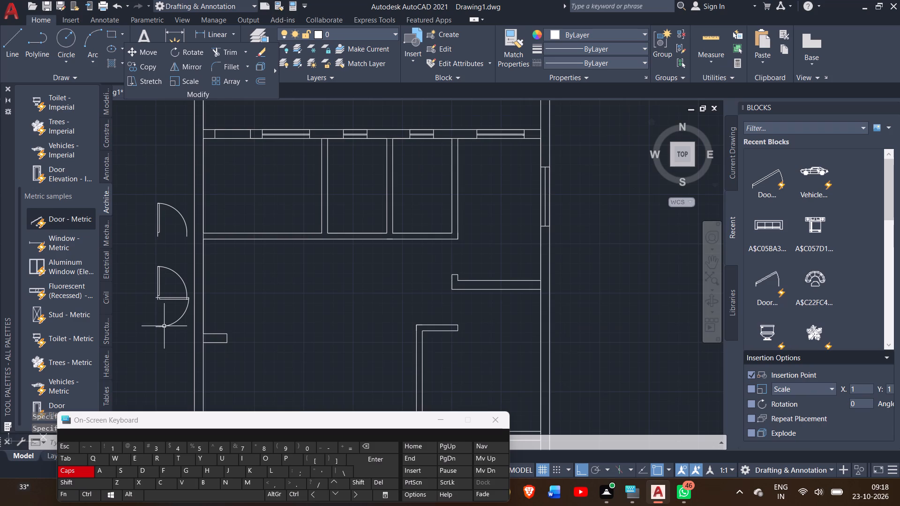
{"action": "right_click", "coordinate": [146, 348]}
{"action": "left_click", "coordinate": [141, 339]}
{"action": "left_click", "coordinate": [165, 326]}
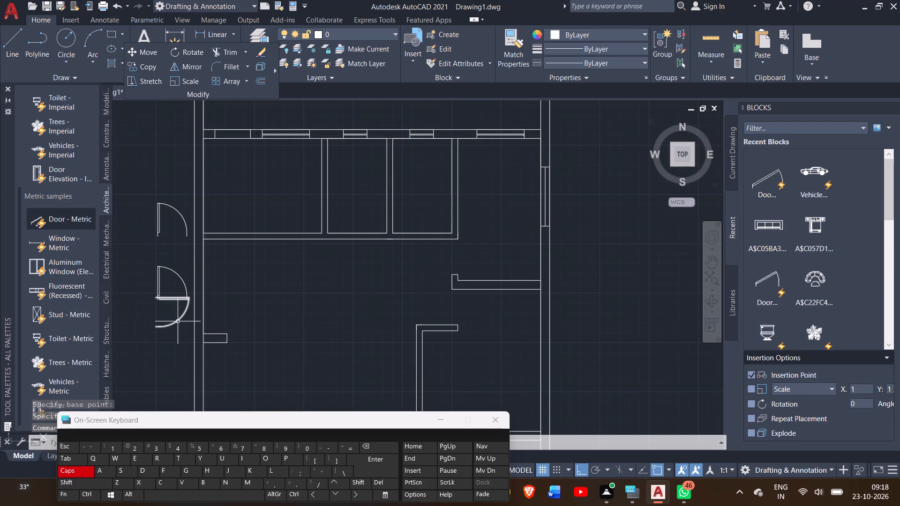
Move the rotated door by its hinge end to the northwest corner of the interior wall stub that projects from the east outer wall.
{"action": "left_click", "coordinate": [178, 321]}
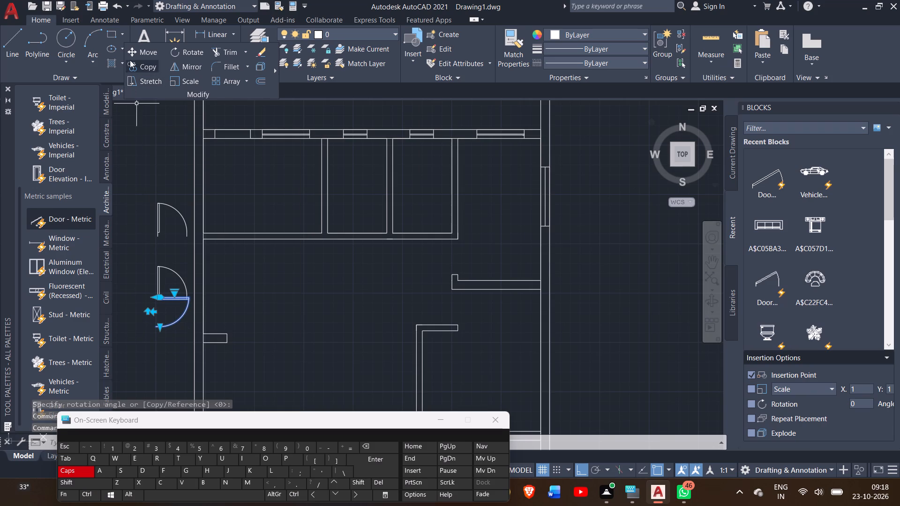
{"action": "left_click", "coordinate": [133, 54]}
{"action": "scroll", "coordinate": [144, 265], "scroll_direction": "up", "scroll_amount": 1, "text": "ctrl"}
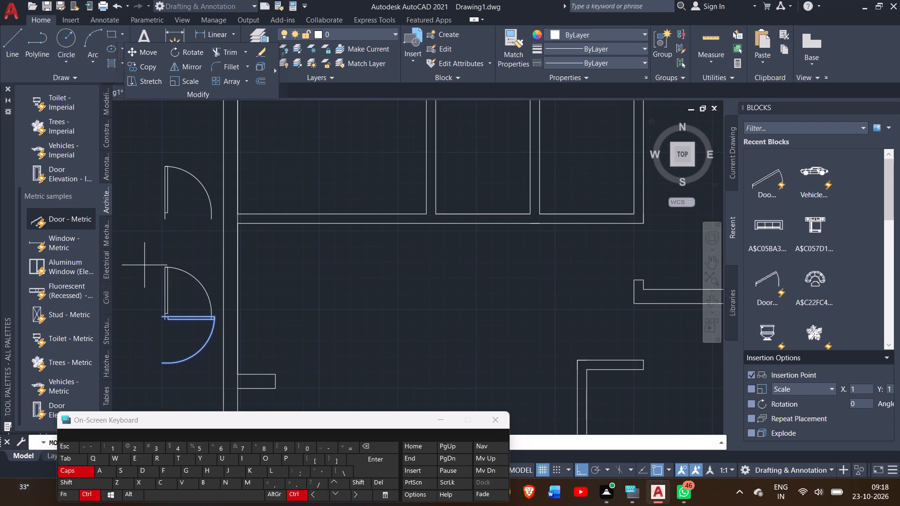
{"action": "left_click", "coordinate": [159, 318]}
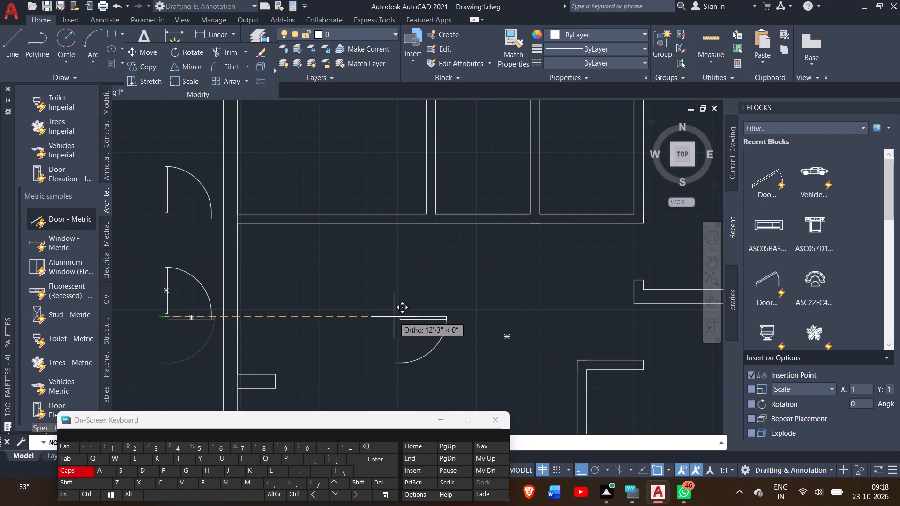
{"action": "left_click", "coordinate": [634, 278]}
{"action": "right_click", "coordinate": [552, 271]}
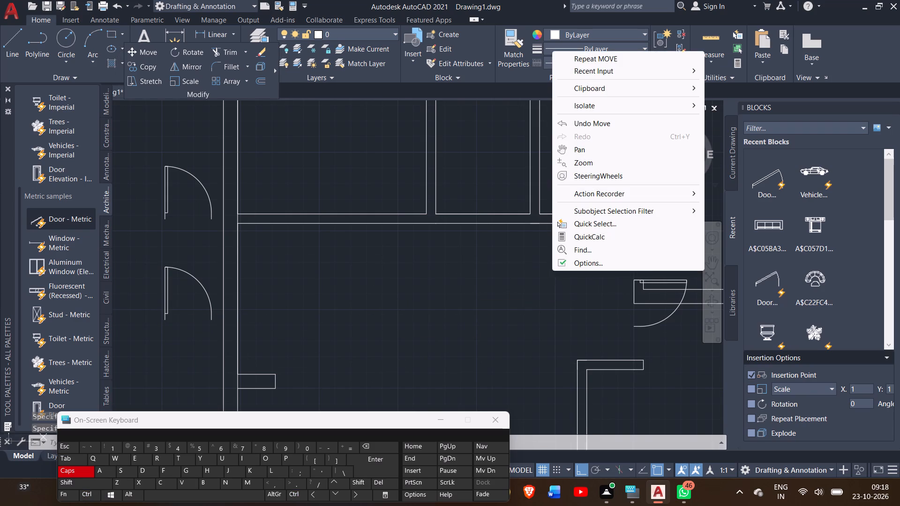
{"action": "left_click", "coordinate": [550, 272]}
{"action": "left_click", "coordinate": [563, 275]}
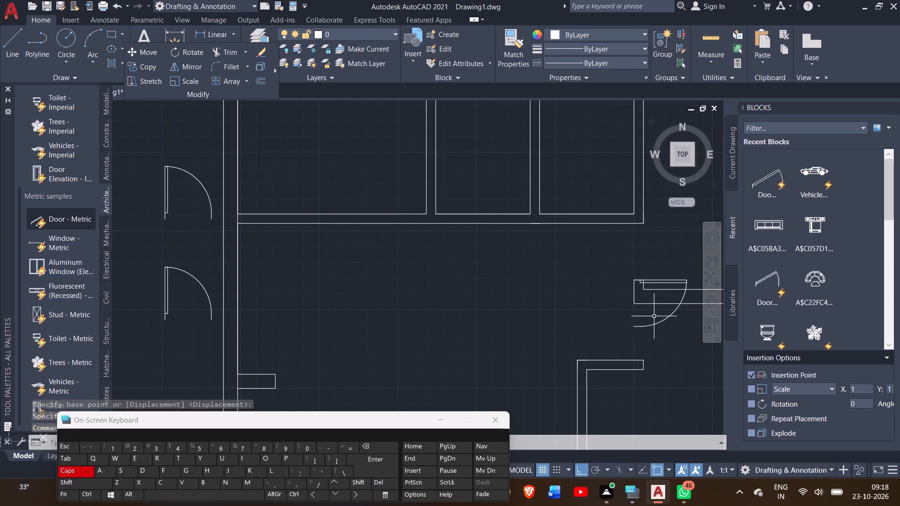
Flip the door at the eastern wall stub so that it swings north instead of south.
{"action": "left_click", "coordinate": [658, 322]}
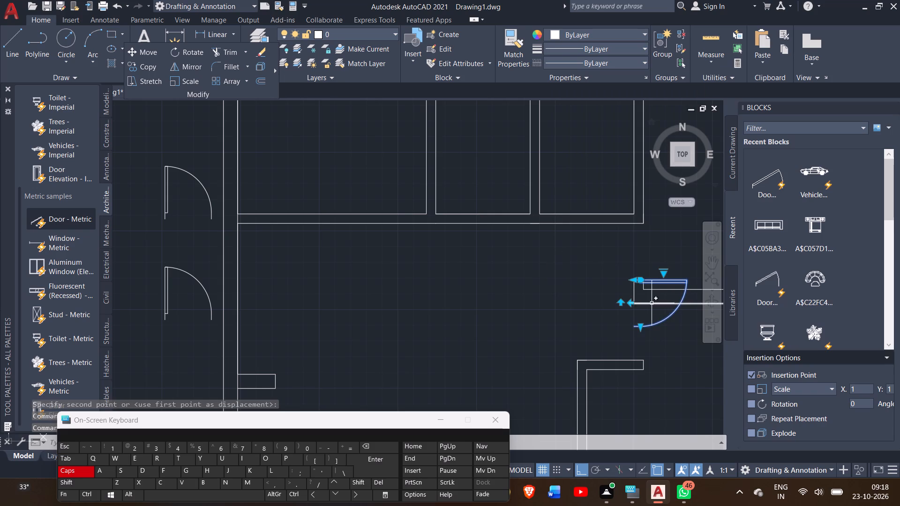
{"action": "left_click", "coordinate": [620, 300]}
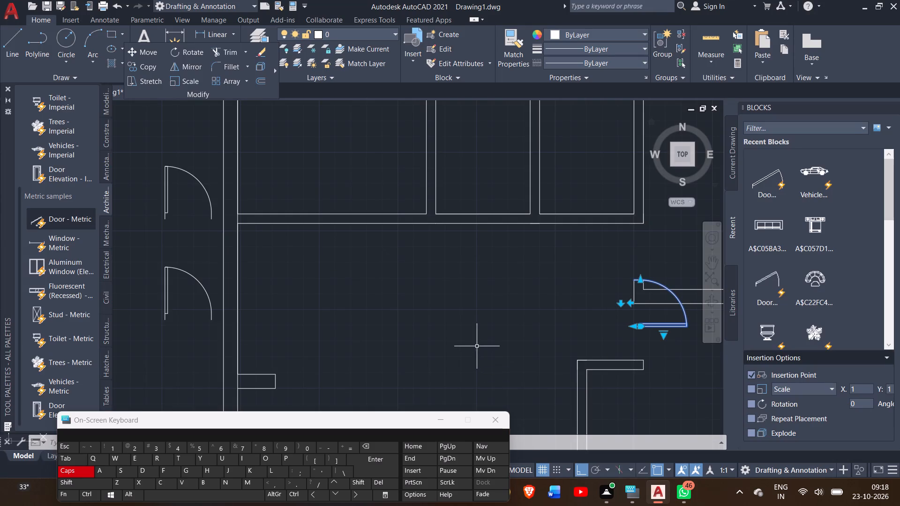
Move the flipped door by its hinge end north onto the northwest corner of the eastern wall stub.
{"action": "scroll", "coordinate": [641, 326], "scroll_direction": "up", "scroll_amount": 2, "text": "ctrl"}
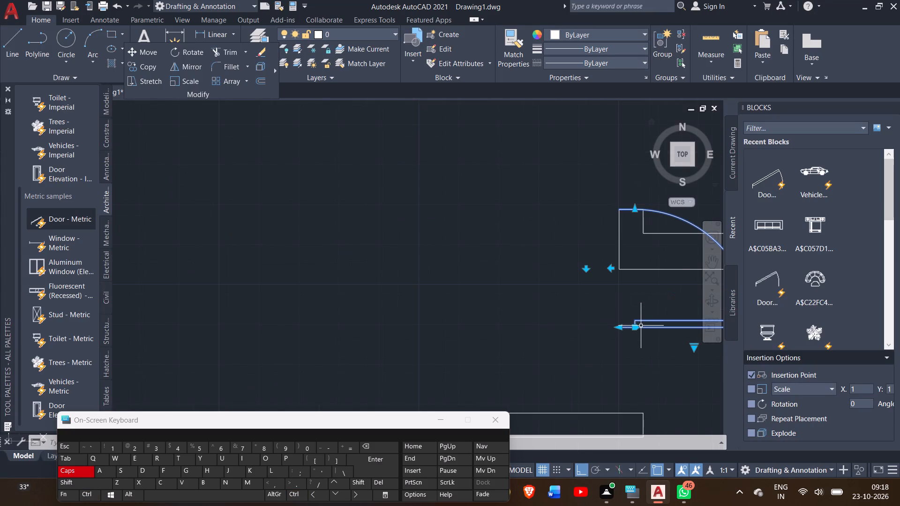
{"action": "scroll", "coordinate": [641, 326], "scroll_direction": "down", "scroll_amount": 1, "text": "ctrl"}
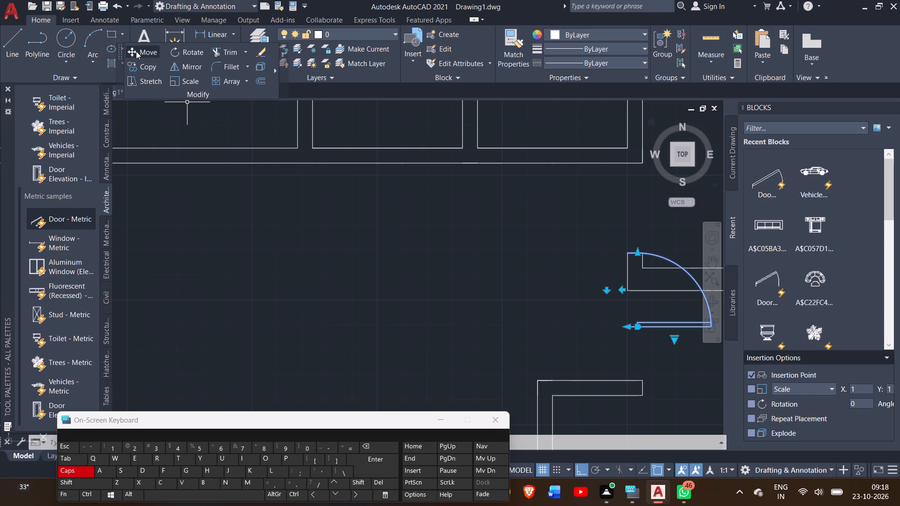
{"action": "left_click", "coordinate": [136, 51]}
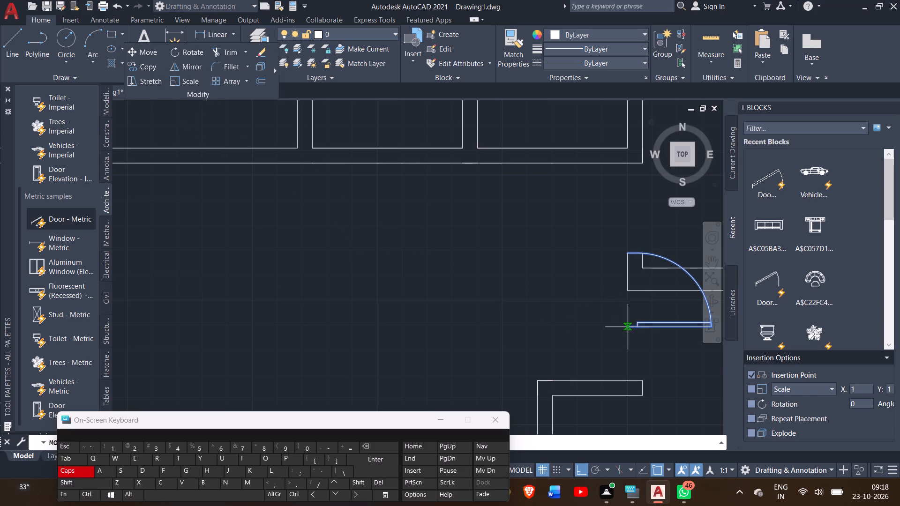
{"action": "left_click_drag", "start_coordinate": [628, 327], "coordinate": [630, 253]}
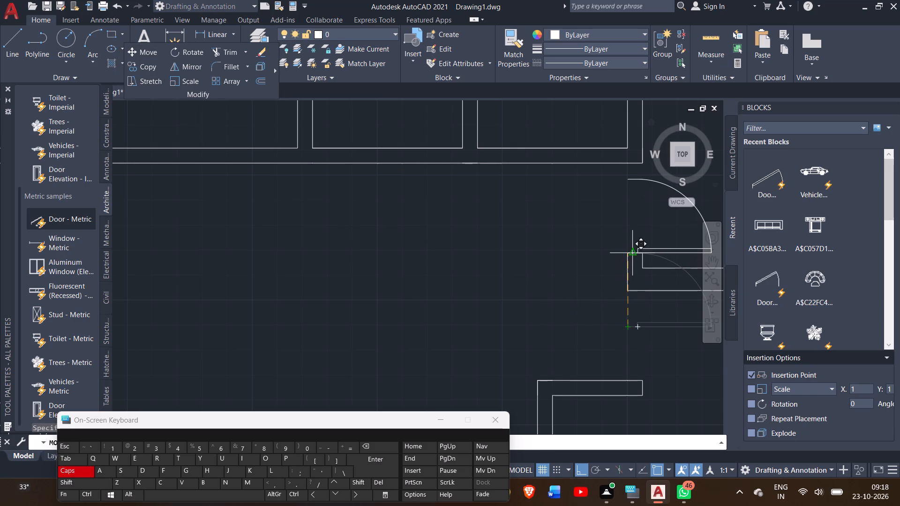
{"action": "left_click_drag", "start_coordinate": [630, 253], "coordinate": [627, 253]}
{"action": "left_click", "coordinate": [627, 253]}
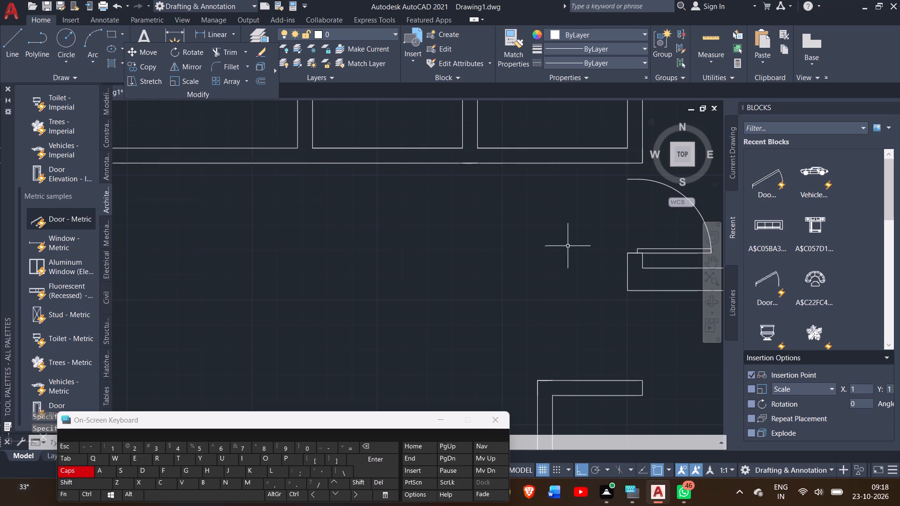
{"action": "right_click", "coordinate": [562, 244]}
{"action": "triple_click", "coordinate": [521, 244]}
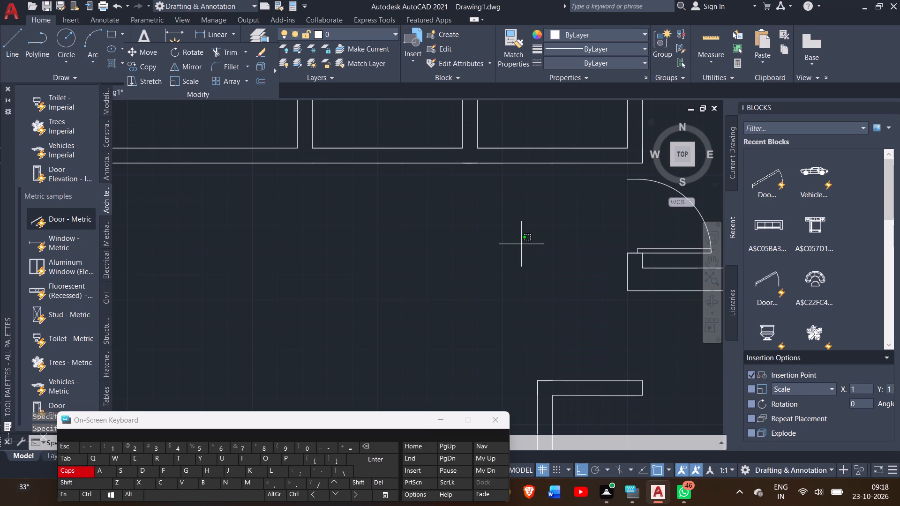
{"action": "triple_click", "coordinate": [521, 244]}
{"action": "left_click", "coordinate": [521, 244]}
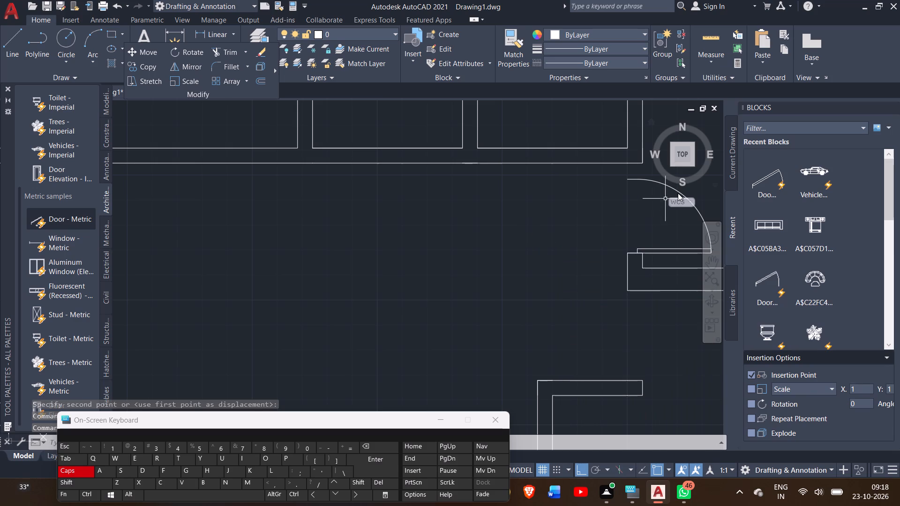
Scale up the door at the eastern stub from its hinge end until its swing arc reaches the wall to the north.
{"action": "left_click", "coordinate": [654, 253]}
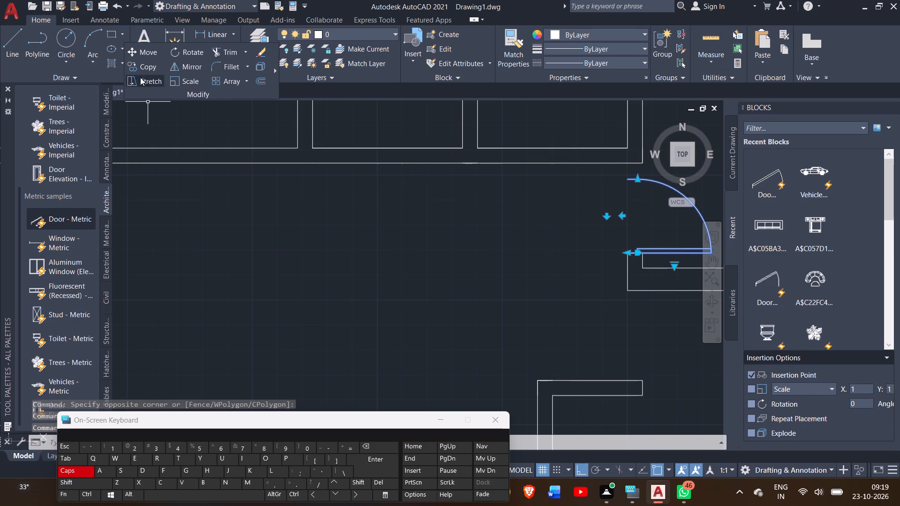
{"action": "left_click", "coordinate": [177, 77]}
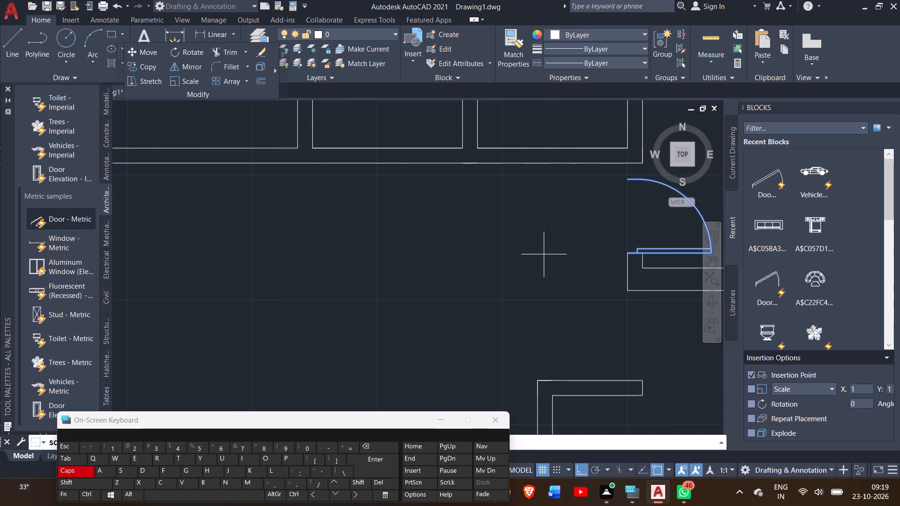
{"action": "left_click_drag", "start_coordinate": [626, 252], "coordinate": [626, 227]}
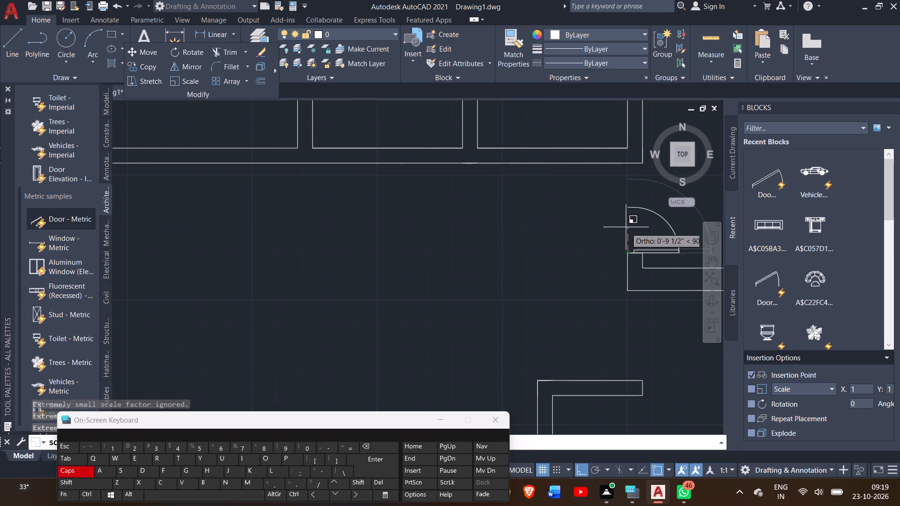
{"action": "left_click_drag", "start_coordinate": [626, 227], "coordinate": [630, 205]}
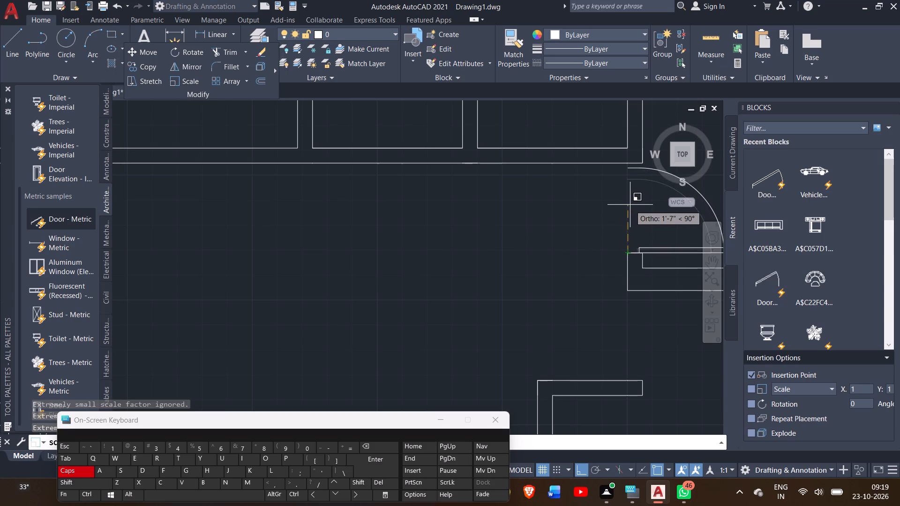
{"action": "left_click_drag", "start_coordinate": [630, 205], "coordinate": [629, 202]}
{"action": "left_click", "coordinate": [629, 202]}
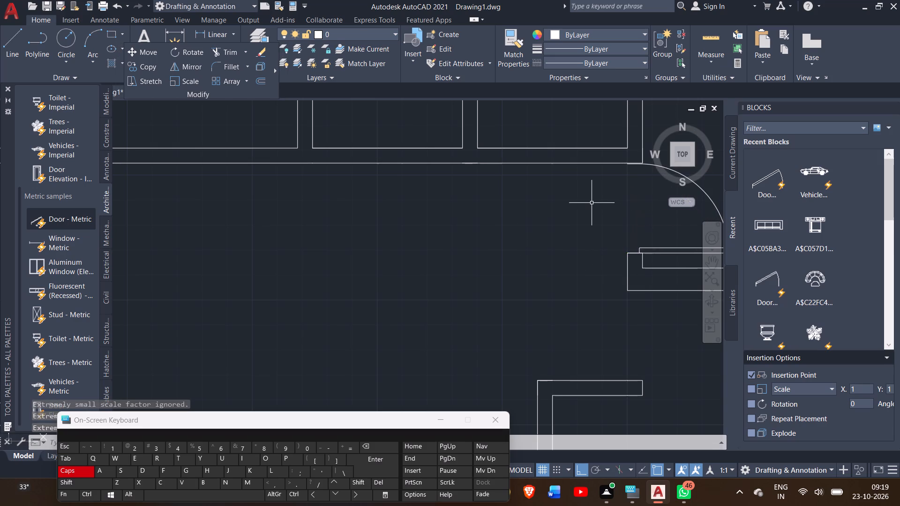
Draw a door jamb on the east end of the L-shaped wall: 2" north, 6" west, and back down to the wall.
{"action": "scroll", "coordinate": [592, 203], "scroll_direction": "down", "scroll_amount": 3, "text": "ctrl"}
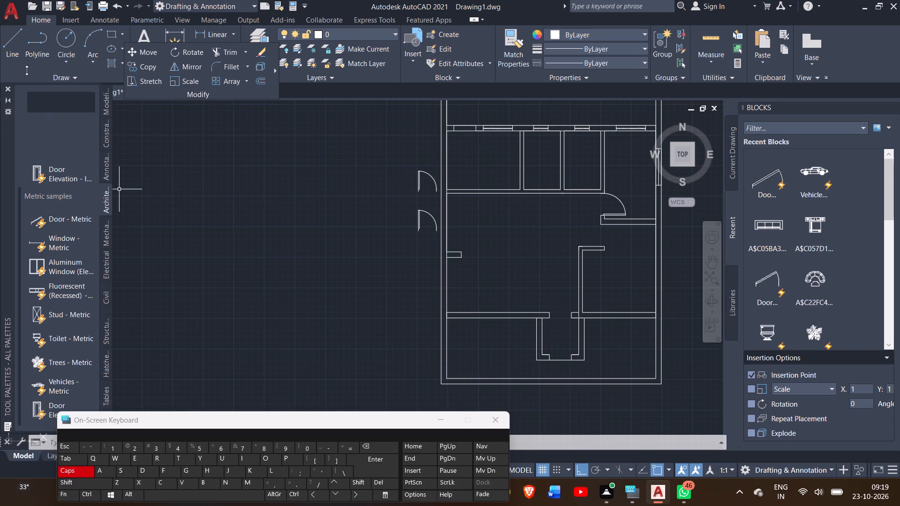
{"action": "left_click", "coordinate": [19, 50]}
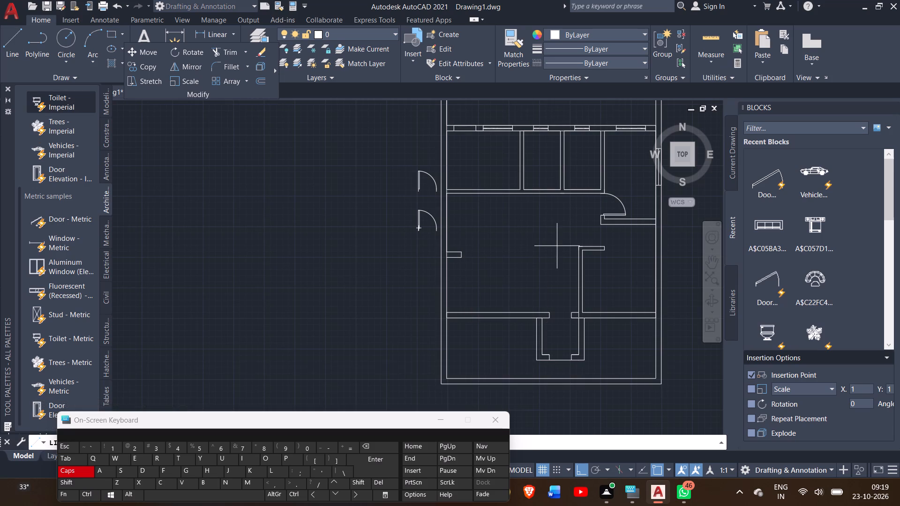
{"action": "scroll", "coordinate": [557, 246], "scroll_direction": "up", "scroll_amount": 1, "text": "ctrl"}
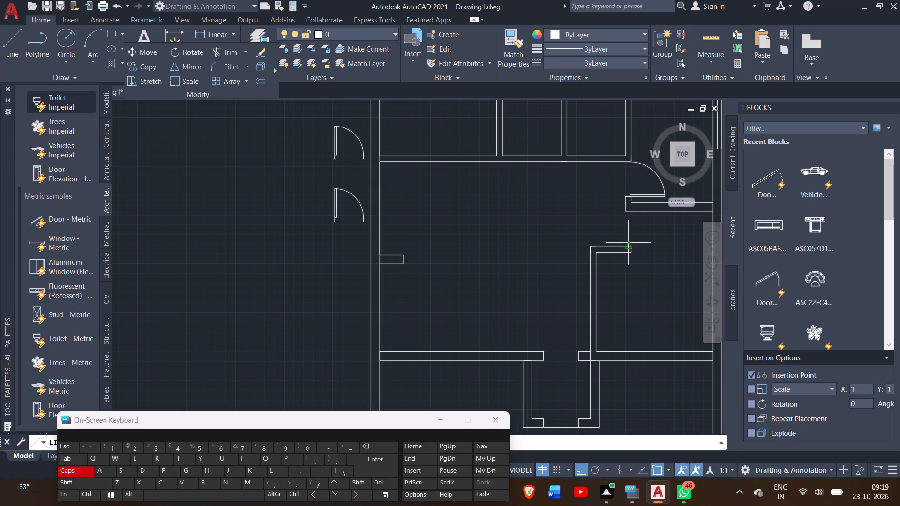
{"action": "scroll", "coordinate": [629, 243], "scroll_direction": "up", "scroll_amount": 1, "text": "ctrl"}
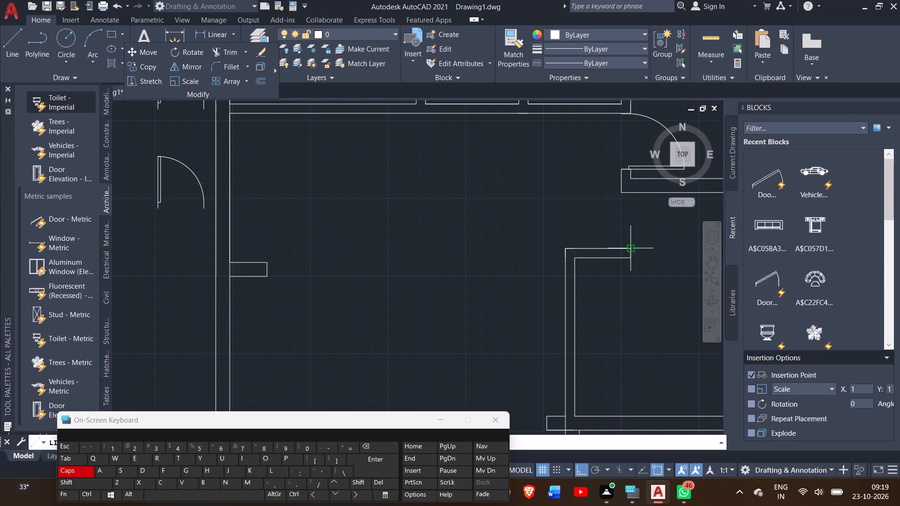
{"action": "left_click_drag", "start_coordinate": [631, 249], "coordinate": [633, 238]}
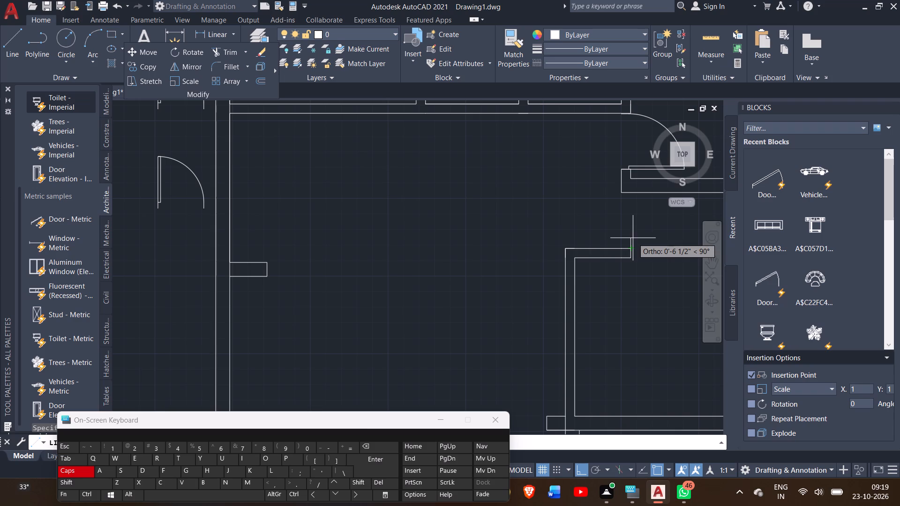
{"action": "key", "text": "2"}
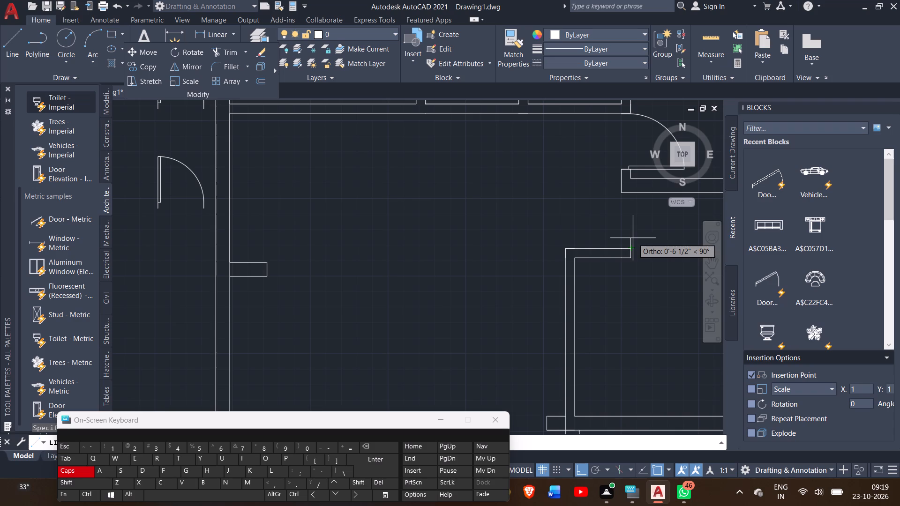
{"action": "key", "text": "shift+quotedbl"}
{"action": "key", "text": "Return"}
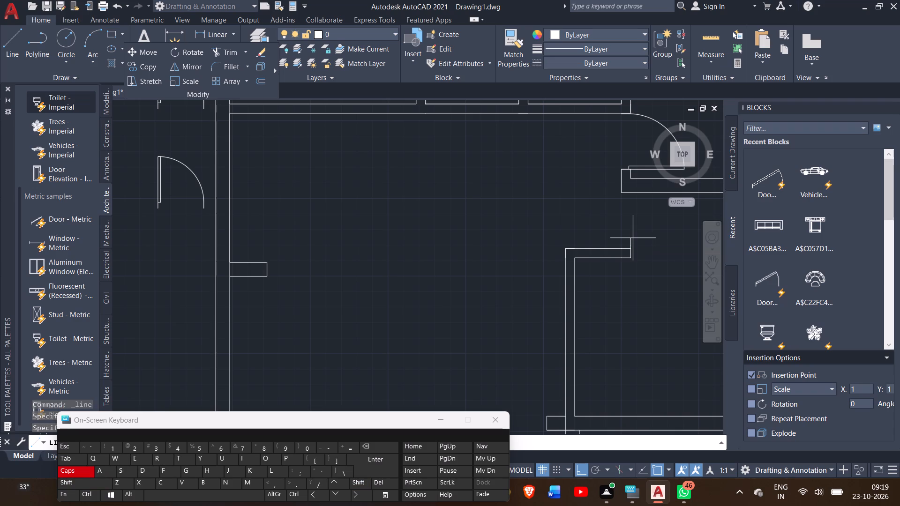
{"action": "key", "text": "6"}
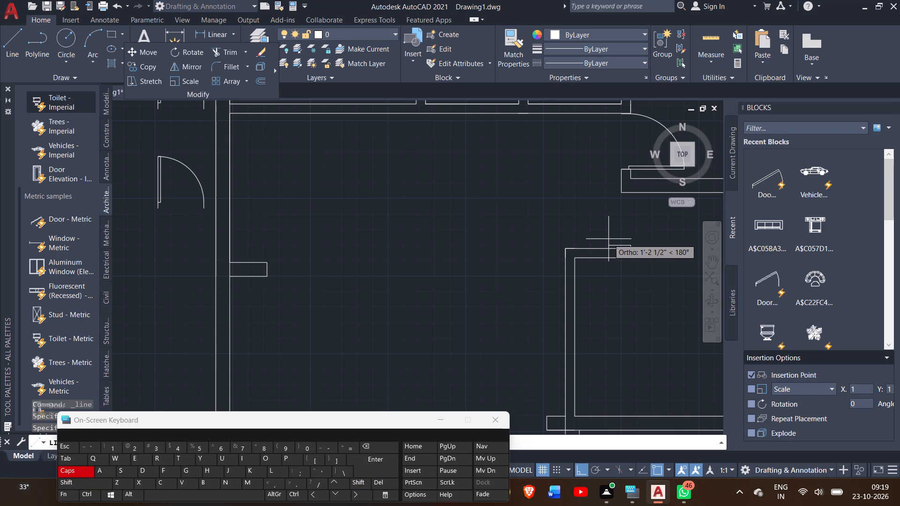
{"action": "key", "text": "shift+quotedbl"}
{"action": "key", "text": "Return"}
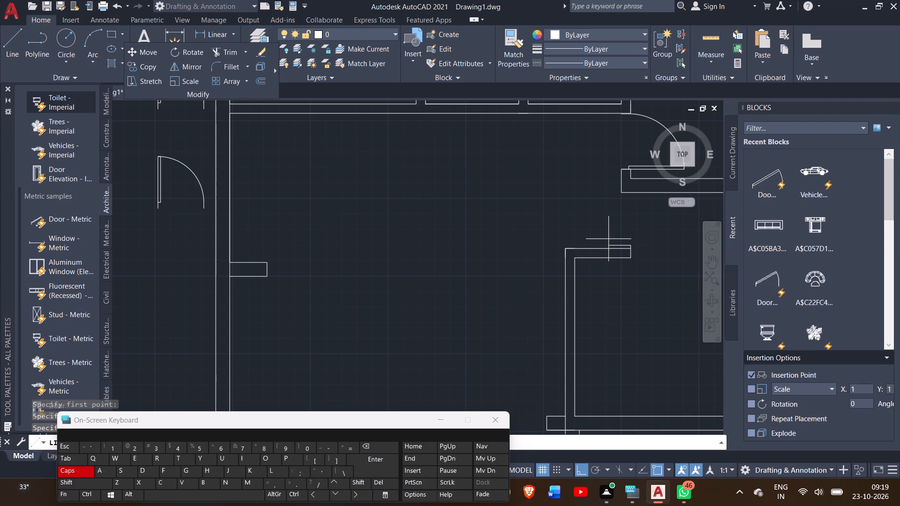
{"action": "scroll", "coordinate": [630, 268], "scroll_direction": "up", "scroll_amount": 3, "text": "ctrl"}
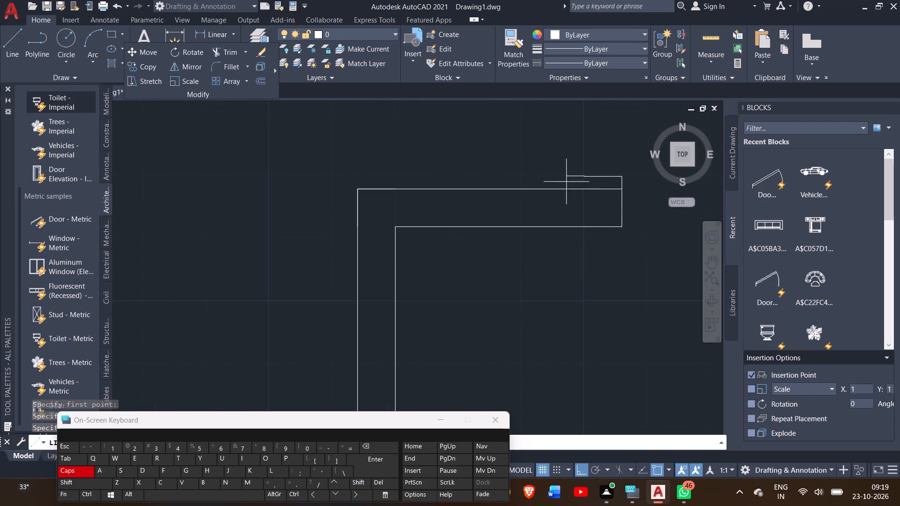
{"action": "left_click", "coordinate": [581, 188]}
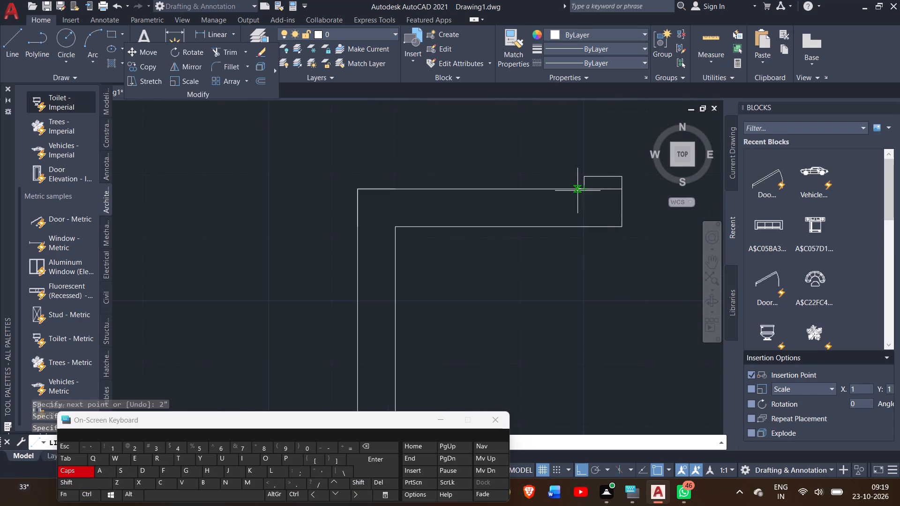
{"action": "right_click", "coordinate": [577, 191]}
{"action": "left_click", "coordinate": [595, 202]}
Copy the scaled door from its hinge end to the northwest corner of the new jamb on the L-shaped wall.
{"action": "scroll", "coordinate": [569, 203], "scroll_direction": "down", "scroll_amount": 2, "text": "ctrl"}
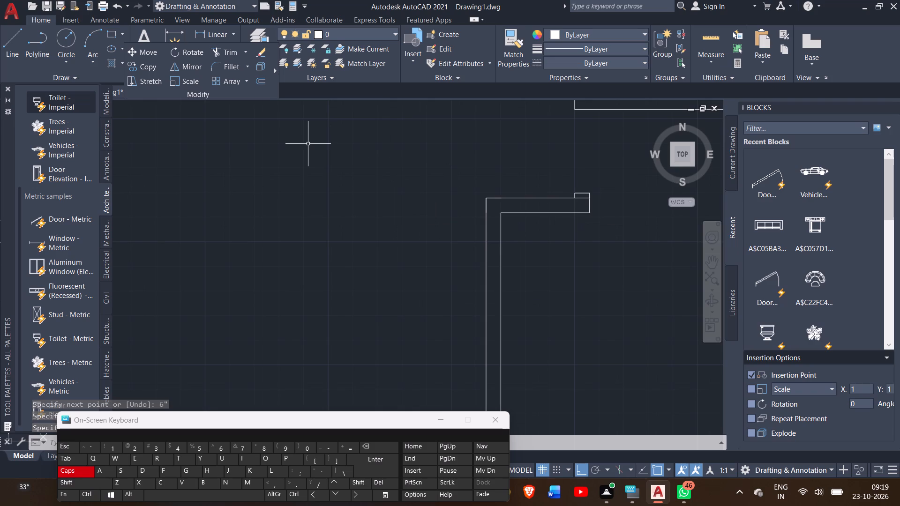
{"action": "scroll", "coordinate": [306, 143], "scroll_direction": "down", "scroll_amount": 2, "text": "ctrl"}
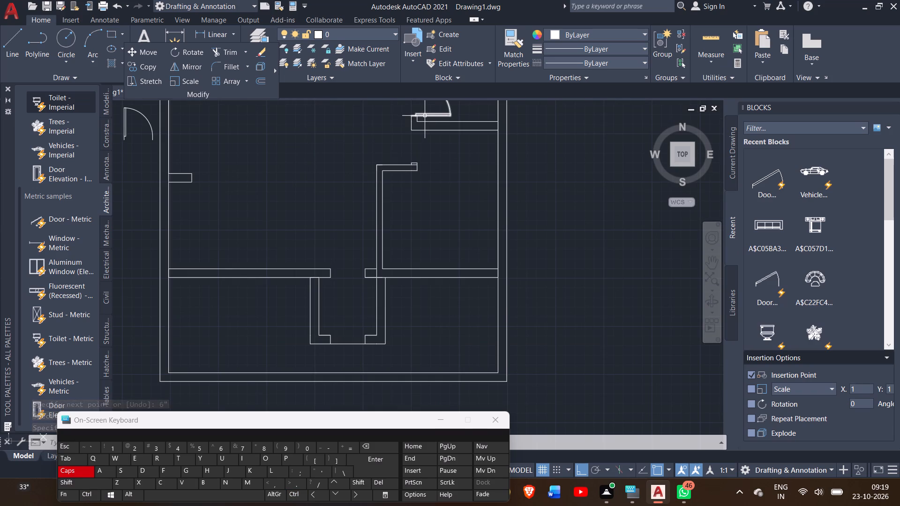
{"action": "left_click", "coordinate": [425, 116]}
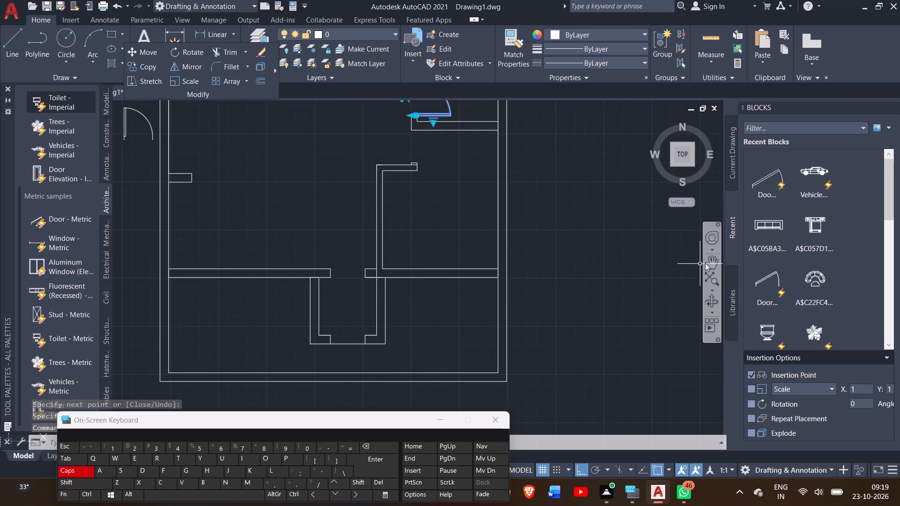
{"action": "left_click", "coordinate": [709, 263]}
{"action": "left_click_drag", "start_coordinate": [624, 228], "coordinate": [593, 293]}
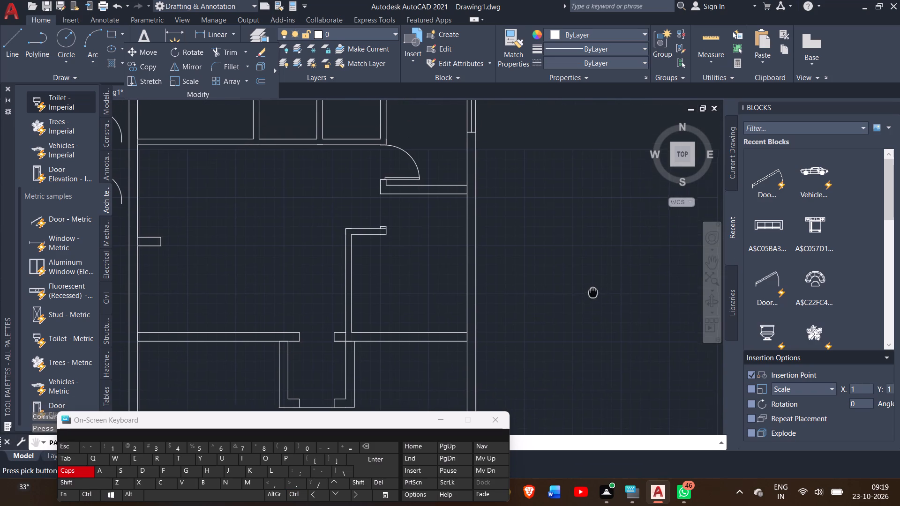
{"action": "left_click_drag", "start_coordinate": [593, 293], "coordinate": [593, 294]}
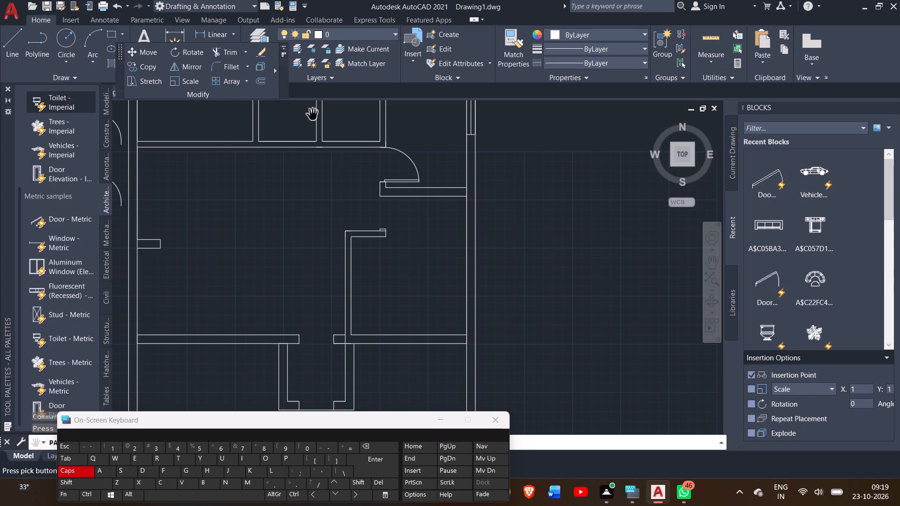
{"action": "right_click", "coordinate": [376, 160]}
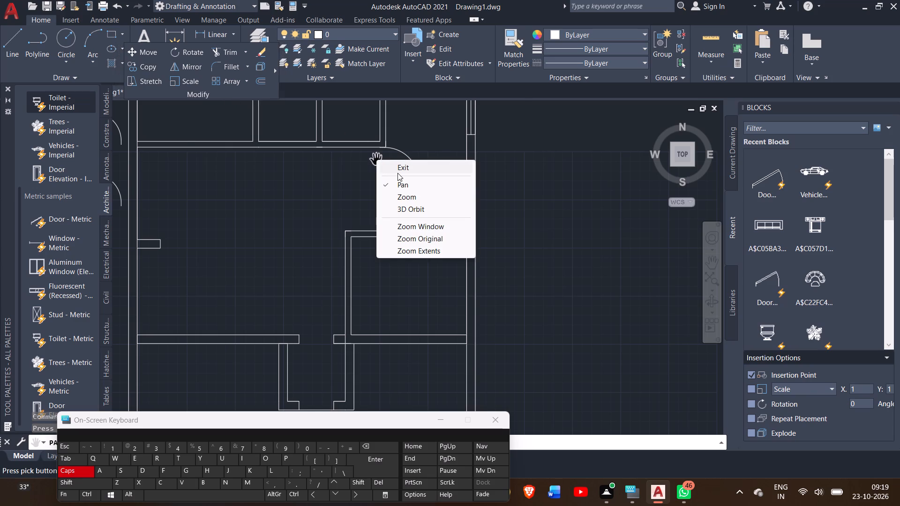
{"action": "left_click", "coordinate": [397, 173]}
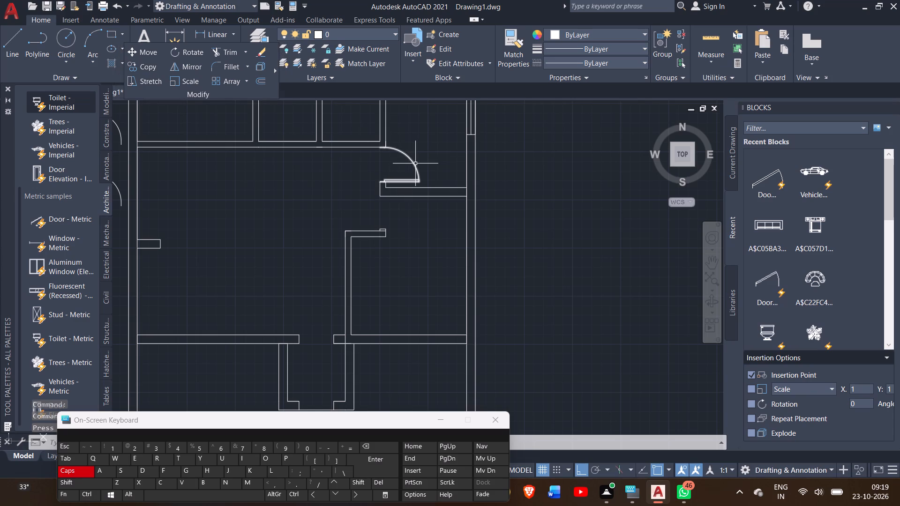
{"action": "left_click", "coordinate": [415, 164]}
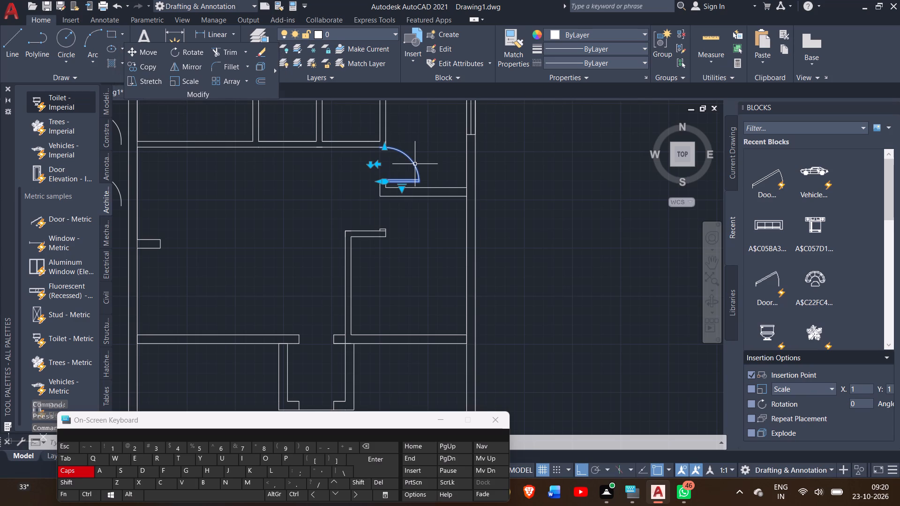
{"action": "left_click", "coordinate": [133, 65]}
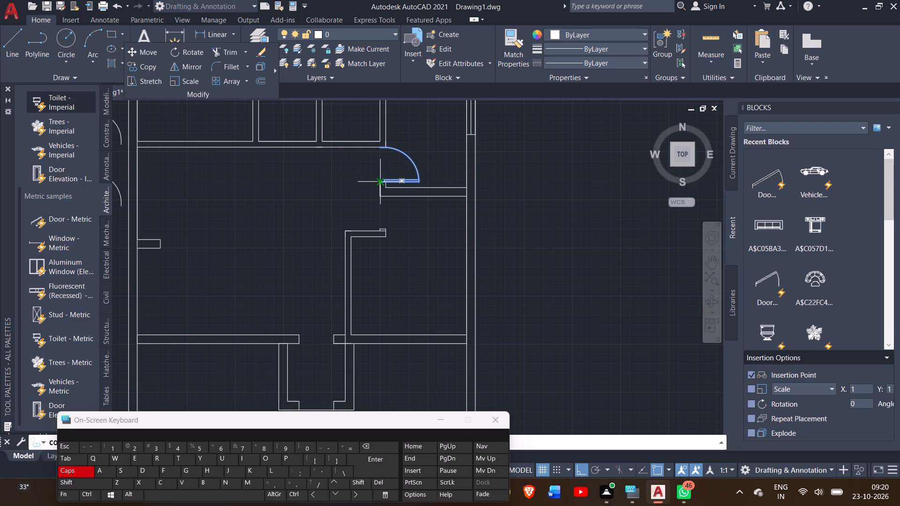
{"action": "left_click_drag", "start_coordinate": [379, 183], "coordinate": [377, 229]}
{"action": "scroll", "coordinate": [377, 229], "scroll_direction": "up", "scroll_amount": 2, "text": "ctrl"}
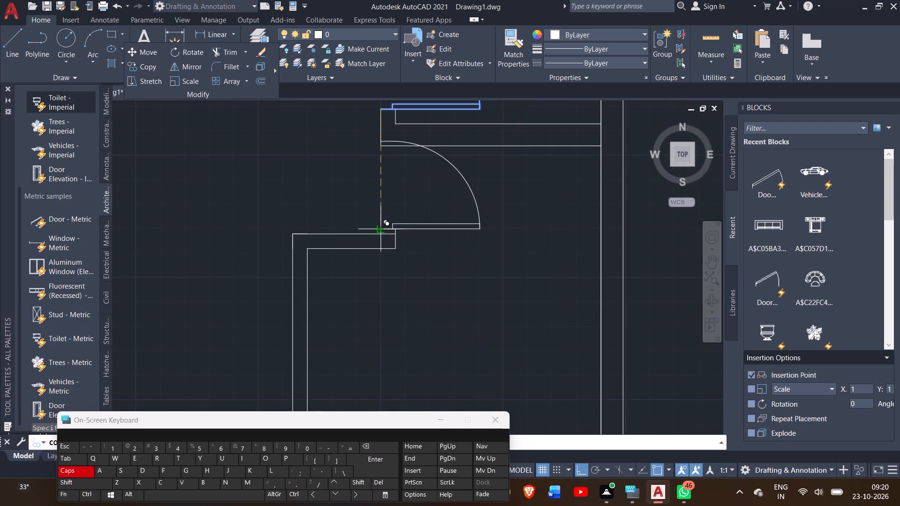
{"action": "left_click", "coordinate": [377, 229]}
{"action": "right_click", "coordinate": [340, 201]}
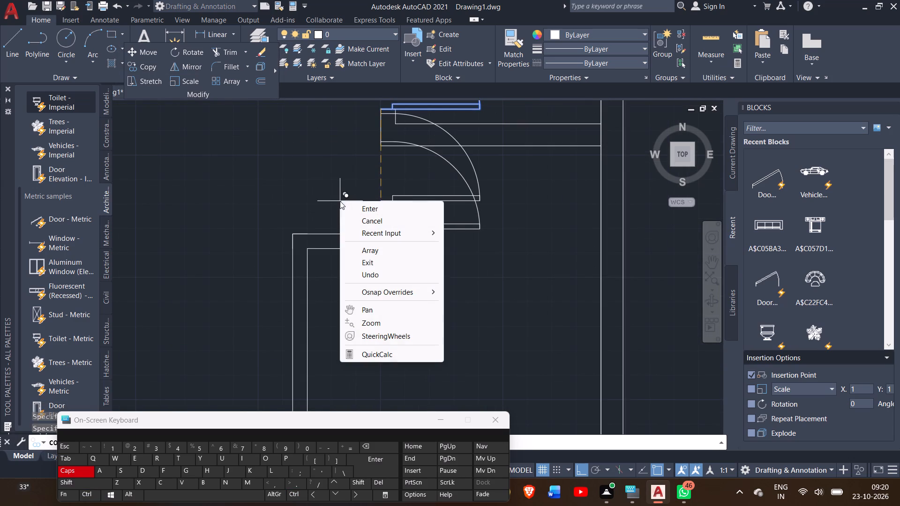
{"action": "left_click", "coordinate": [349, 208]}
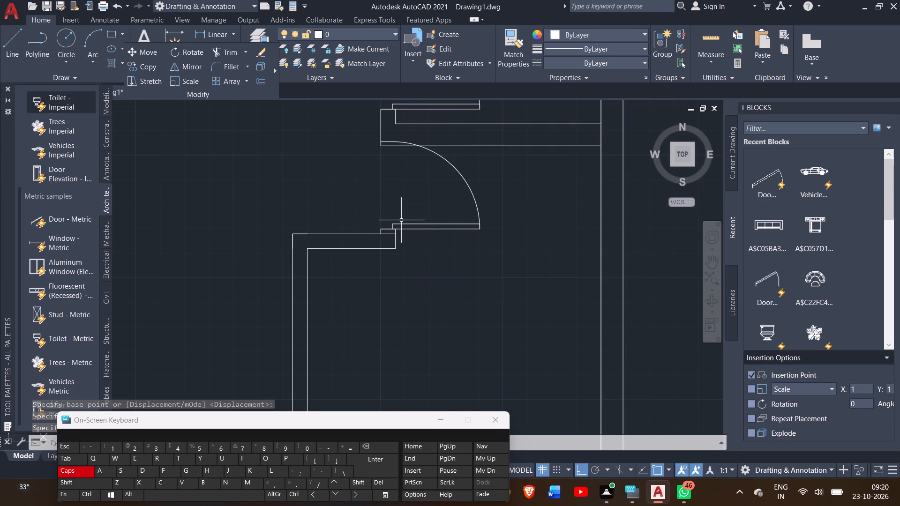
Scale down the copied door at the L-shaped wall from its hinge end until its swing arc meets the wall to the north.
{"action": "left_click", "coordinate": [400, 226]}
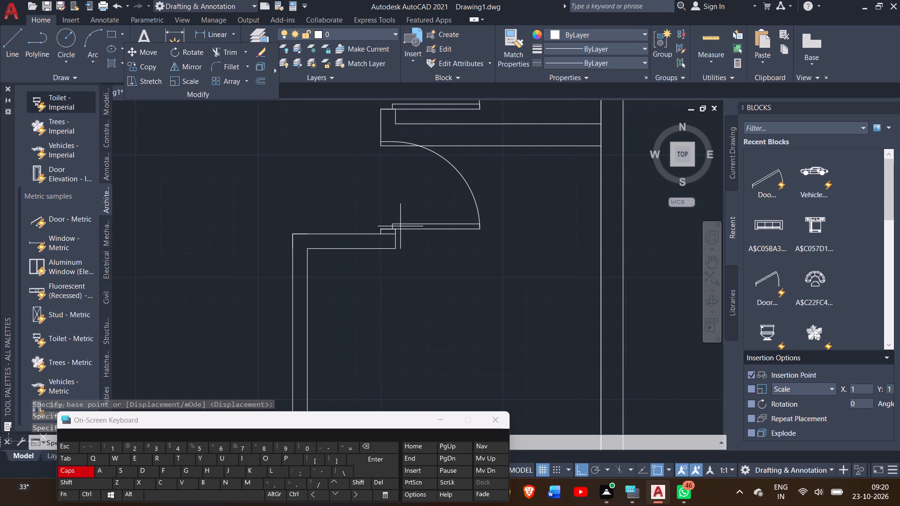
{"action": "left_click", "coordinate": [416, 231]}
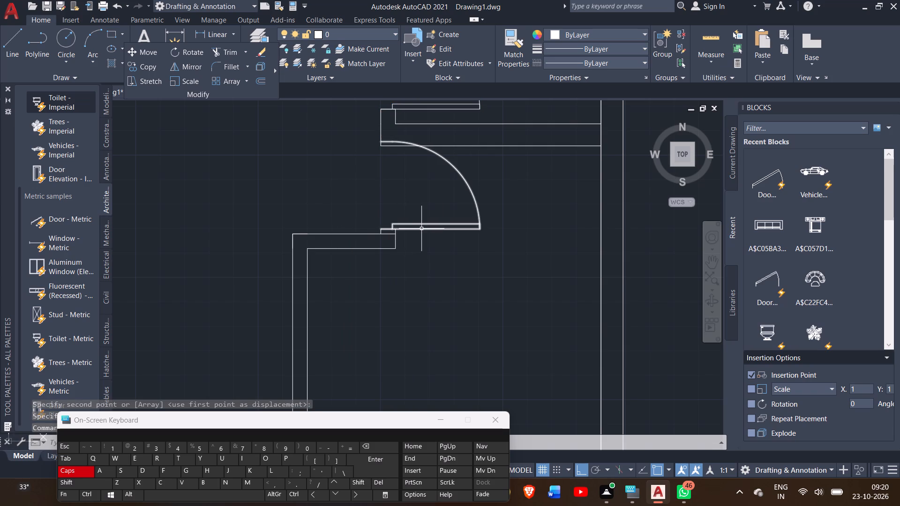
{"action": "left_click", "coordinate": [422, 229]}
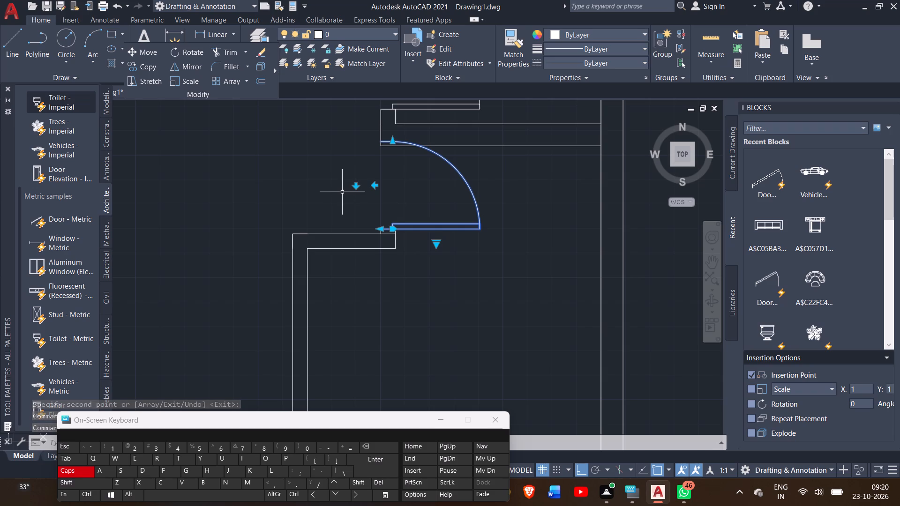
{"action": "left_click", "coordinate": [191, 80]}
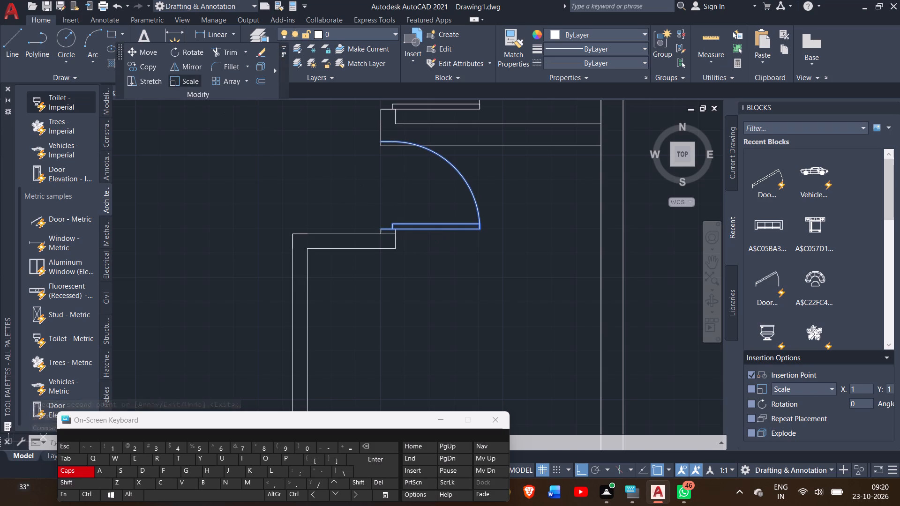
{"action": "left_click", "coordinate": [382, 228]}
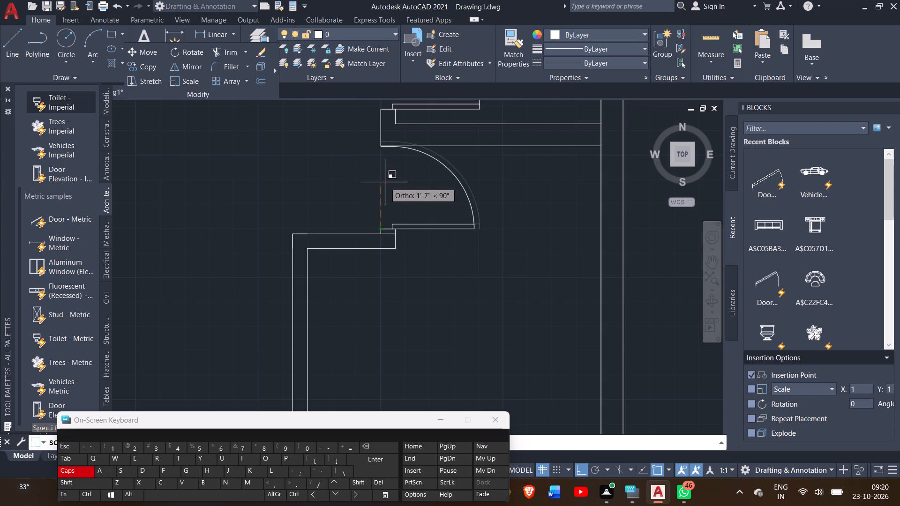
{"action": "scroll", "coordinate": [385, 182], "scroll_direction": "up", "scroll_amount": 1, "text": "ctrl"}
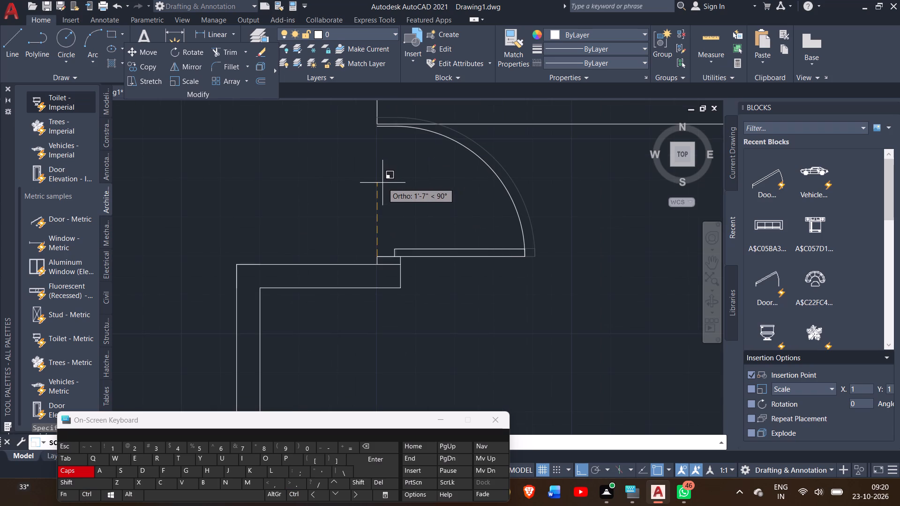
{"action": "left_click", "coordinate": [384, 182]}
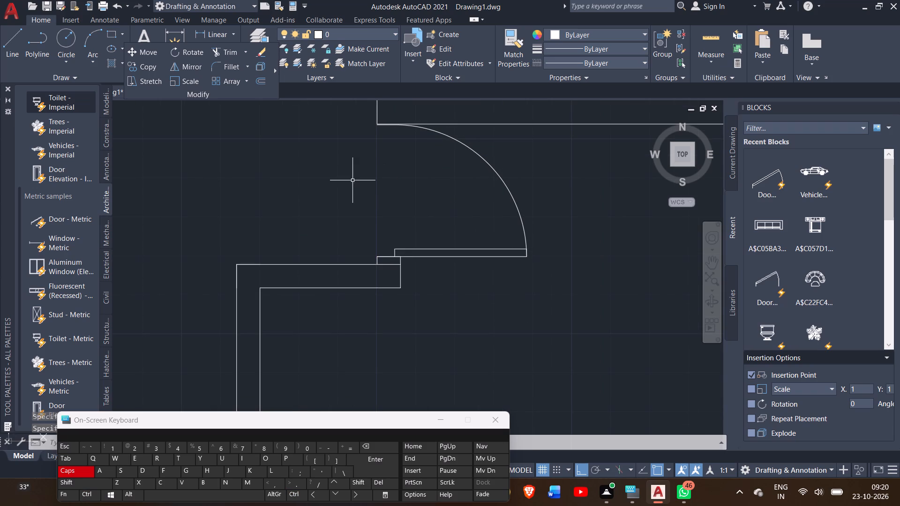
Copy the lower loose door outside the west wall from its hinge end to the southeast corner of the wall west of the southern doorway.
{"action": "scroll", "coordinate": [351, 180], "scroll_direction": "down", "scroll_amount": 5, "text": "ctrl"}
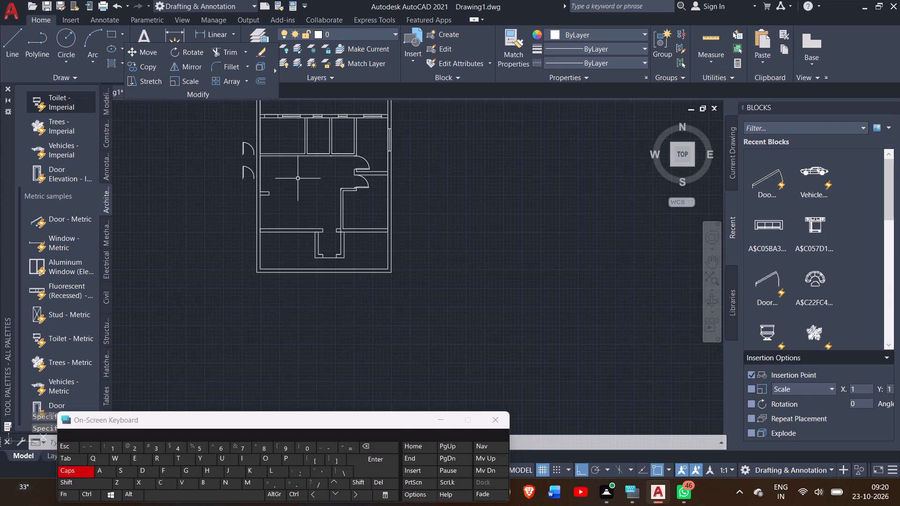
{"action": "left_click", "coordinate": [248, 168]}
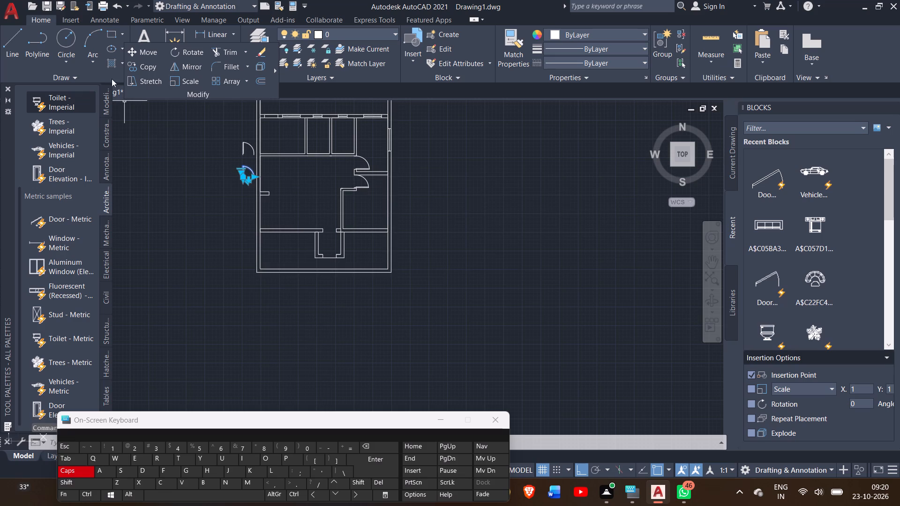
{"action": "left_click", "coordinate": [129, 65]}
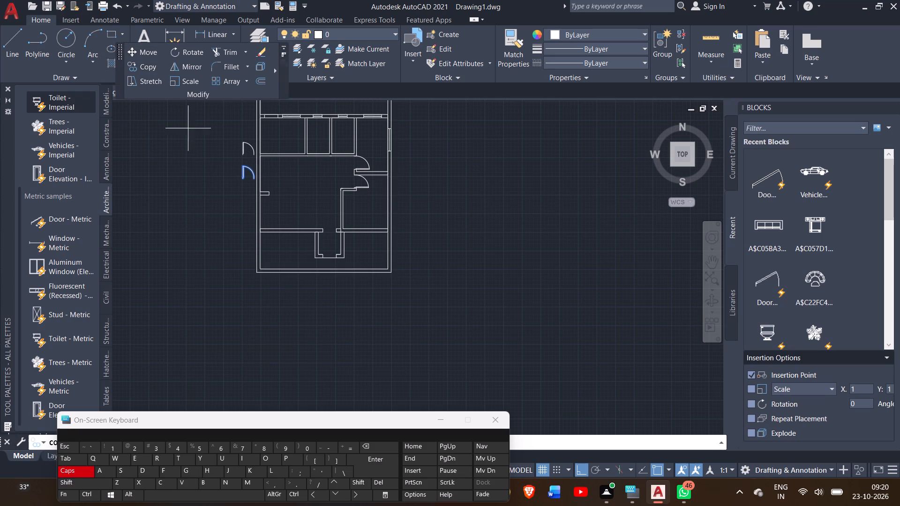
{"action": "scroll", "coordinate": [231, 165], "scroll_direction": "up", "scroll_amount": 2, "text": "ctrl"}
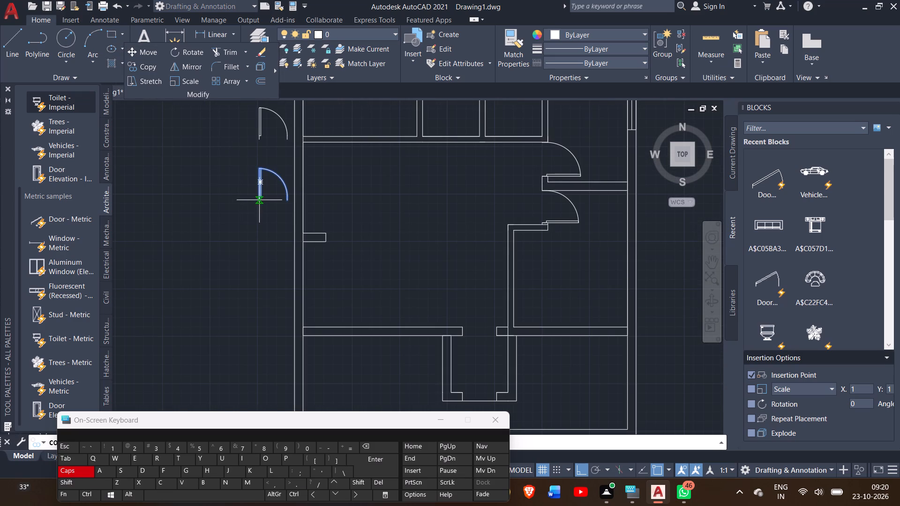
{"action": "left_click_drag", "start_coordinate": [258, 201], "coordinate": [358, 392]}
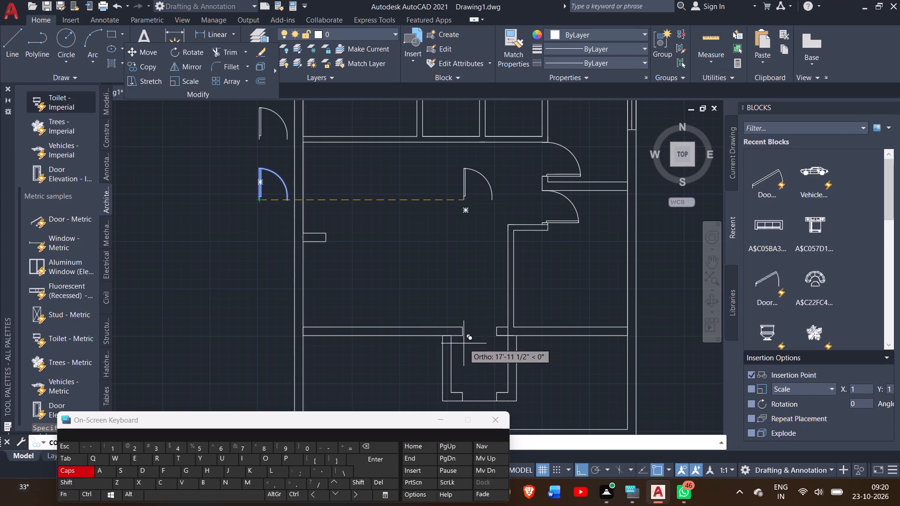
{"action": "left_click", "coordinate": [464, 339]}
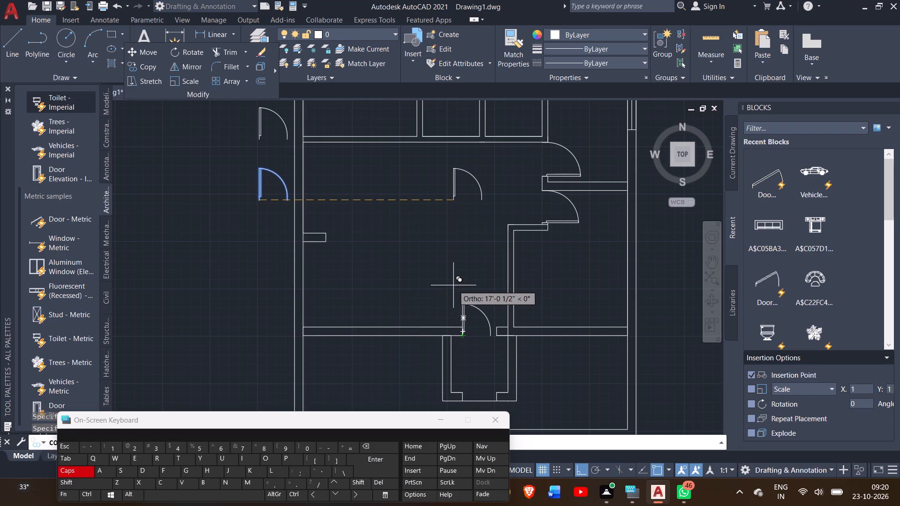
{"action": "scroll", "coordinate": [453, 285], "scroll_direction": "down", "scroll_amount": 1, "text": "ctrl"}
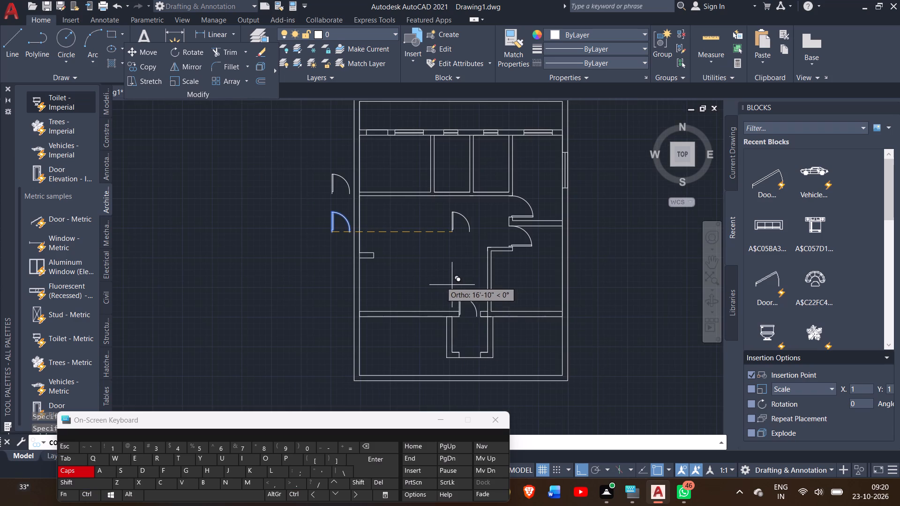
{"action": "right_click", "coordinate": [402, 271]}
{"action": "left_click", "coordinate": [411, 277]}
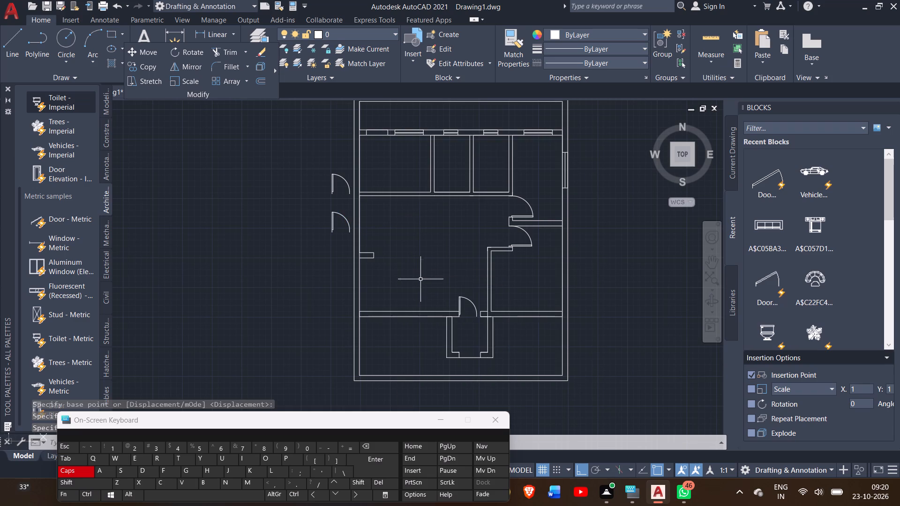
Flip the door copy in the southern doorway horizontally so its hinge is on the east side.
{"action": "left_click", "coordinate": [460, 302]}
{"action": "scroll", "coordinate": [460, 302], "scroll_direction": "up", "scroll_amount": 2, "text": "ctrl"}
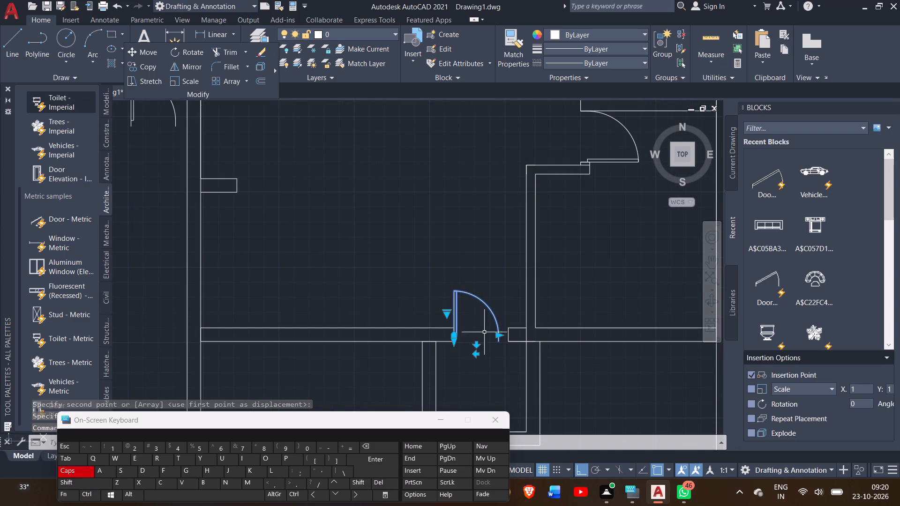
{"action": "left_click", "coordinate": [498, 336]}
{"action": "left_click", "coordinate": [498, 336]}
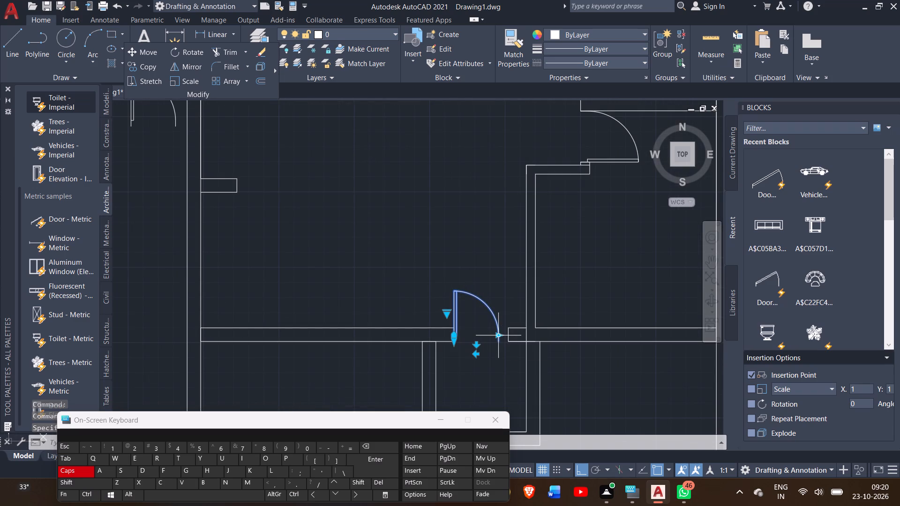
{"action": "left_click", "coordinate": [476, 357]}
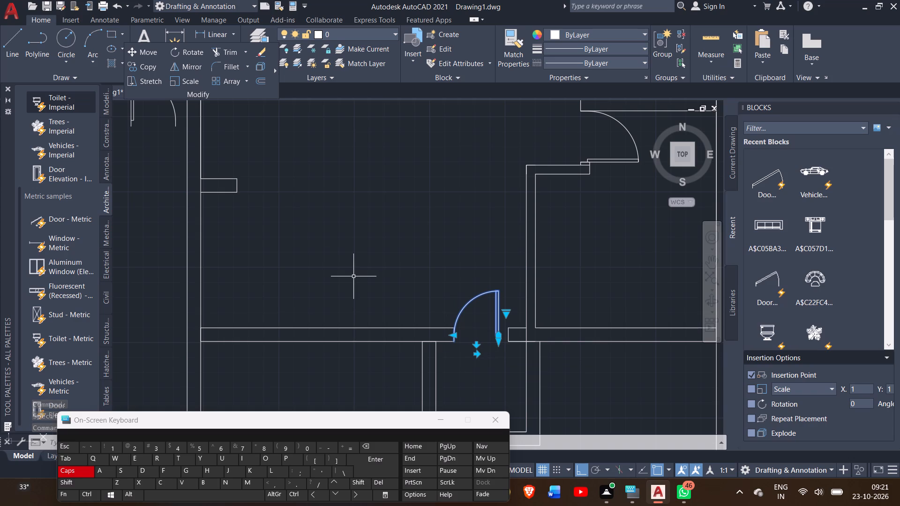
Move the flipped door by its hinge end to the southwest corner of the wall on the east side of the southern doorway.
{"action": "left_click", "coordinate": [145, 54]}
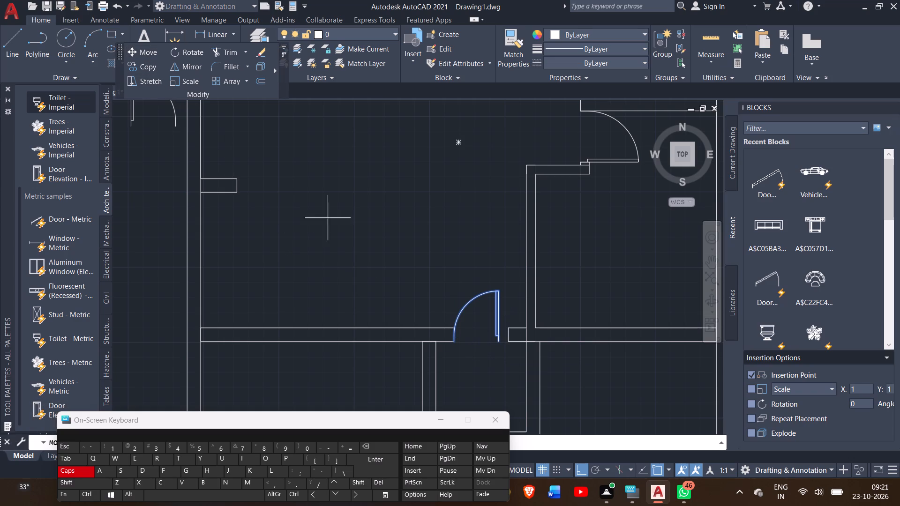
{"action": "left_click", "coordinate": [496, 343]}
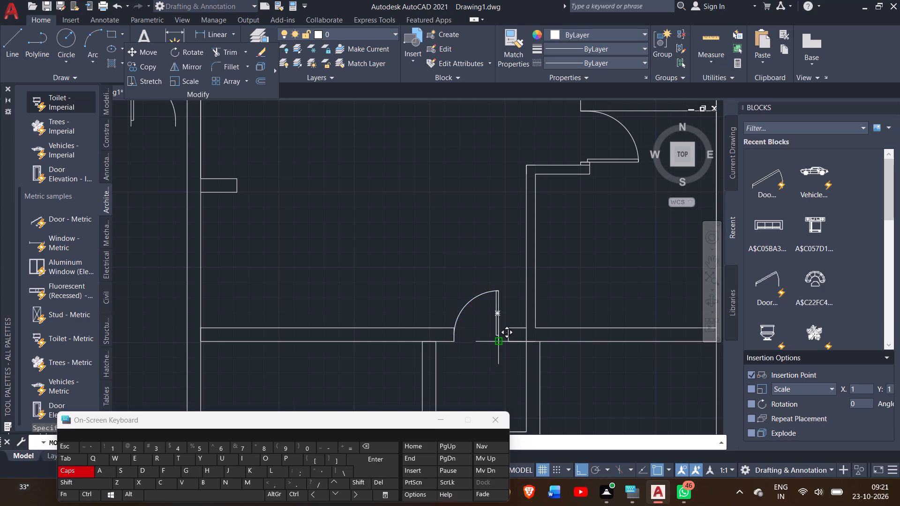
{"action": "left_click", "coordinate": [509, 344]}
{"action": "right_click", "coordinate": [471, 350]}
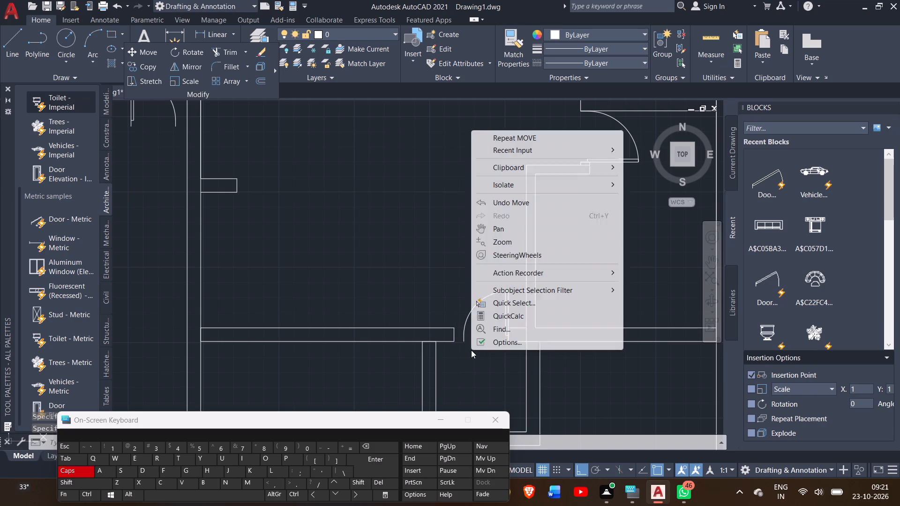
{"action": "left_click", "coordinate": [407, 182]}
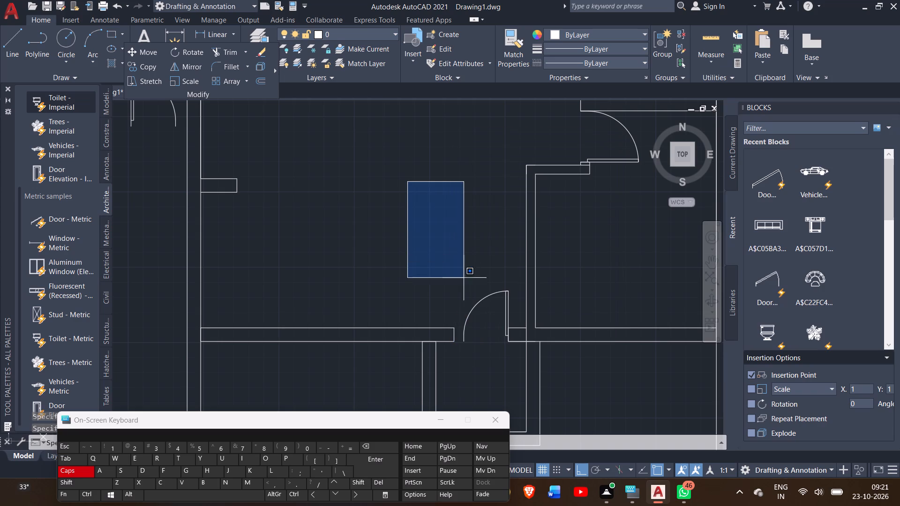
{"action": "left_click", "coordinate": [486, 315]}
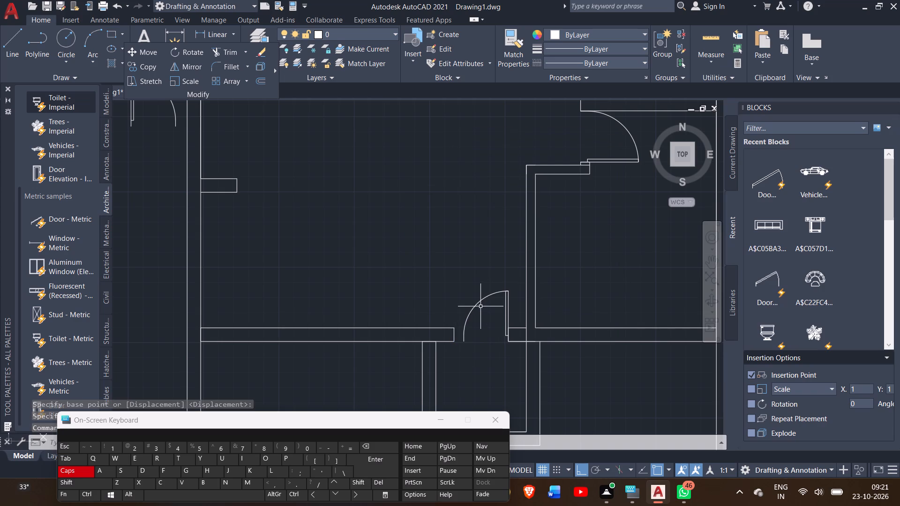
Scale up the southern doorway's door from its hinge end until its swing arc reaches the wall on the west side.
{"action": "left_click", "coordinate": [478, 303]}
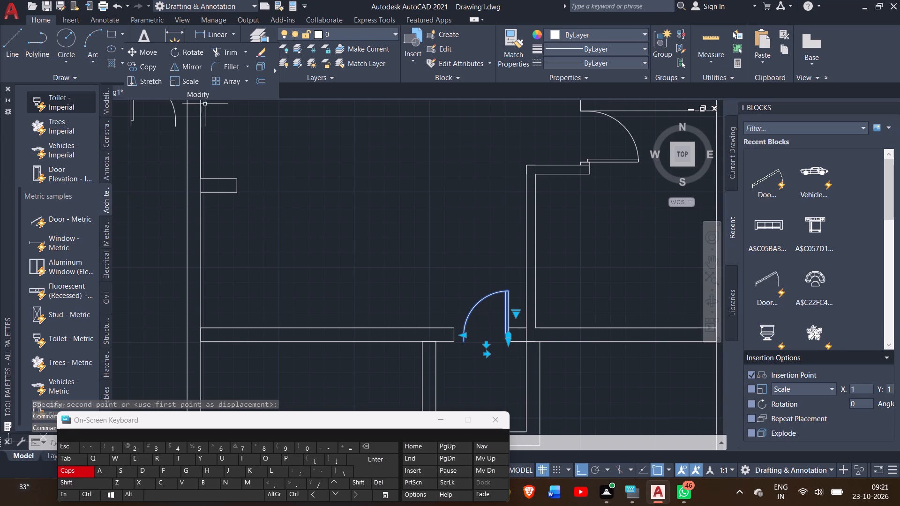
{"action": "left_click", "coordinate": [180, 76]}
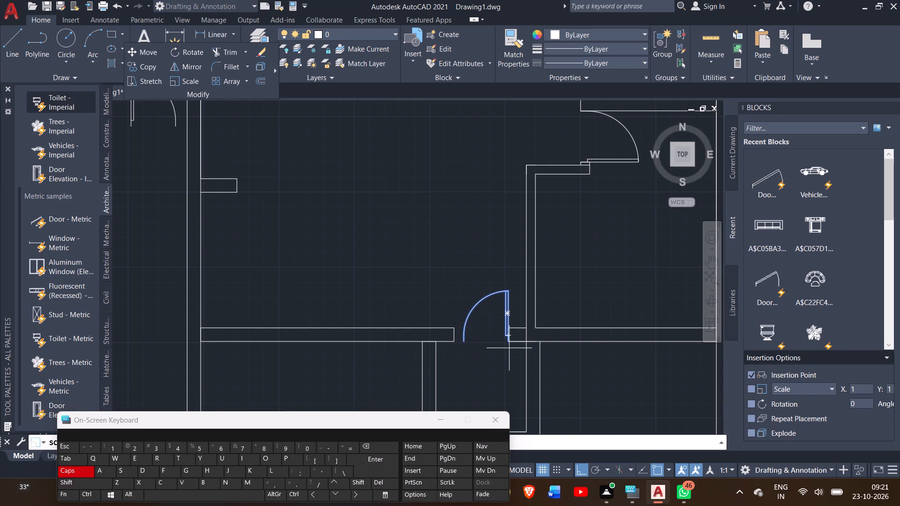
{"action": "left_click_drag", "start_coordinate": [509, 343], "coordinate": [470, 345]}
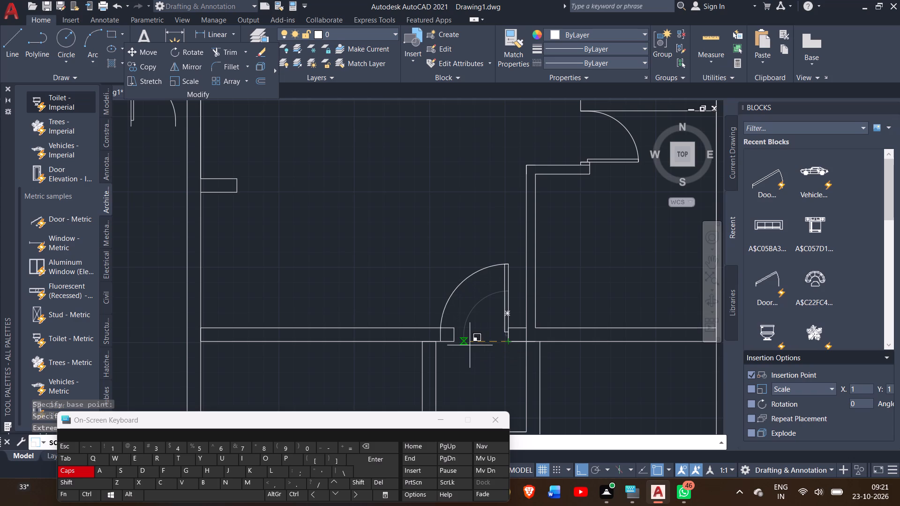
{"action": "left_click_drag", "start_coordinate": [470, 345], "coordinate": [478, 349]}
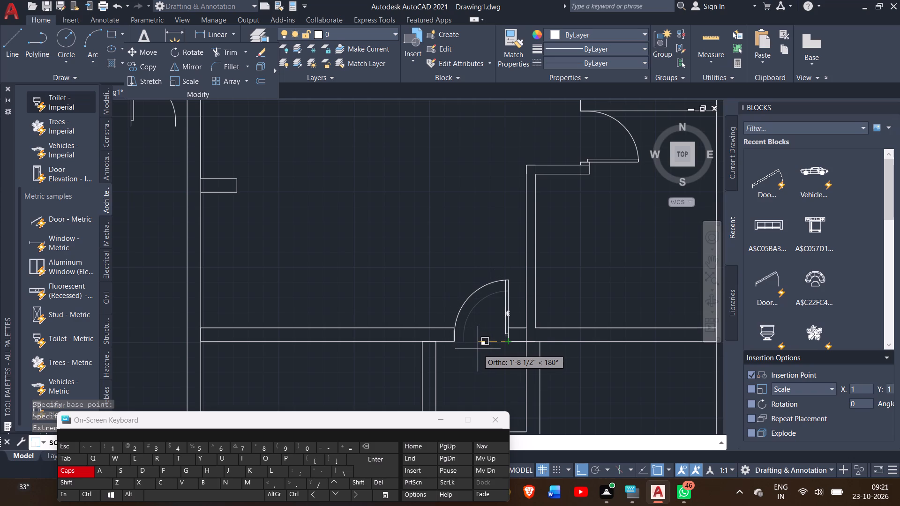
{"action": "left_click", "coordinate": [478, 349]}
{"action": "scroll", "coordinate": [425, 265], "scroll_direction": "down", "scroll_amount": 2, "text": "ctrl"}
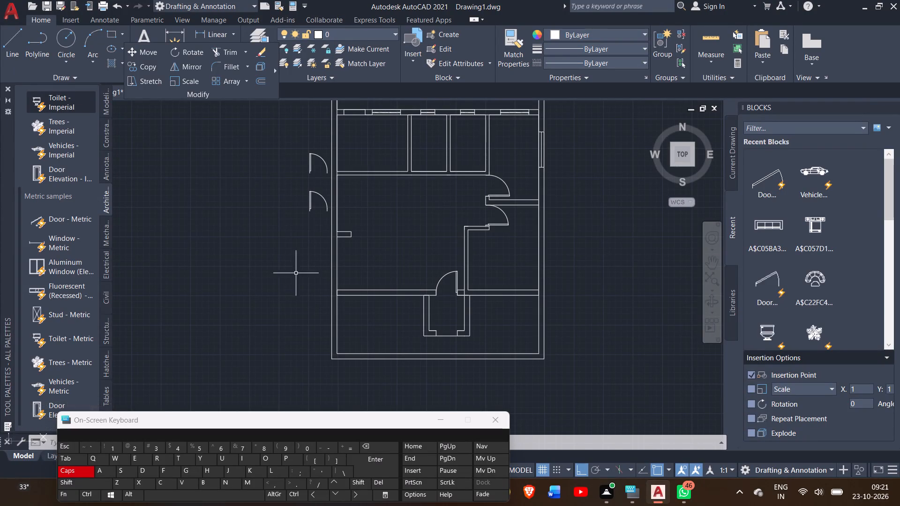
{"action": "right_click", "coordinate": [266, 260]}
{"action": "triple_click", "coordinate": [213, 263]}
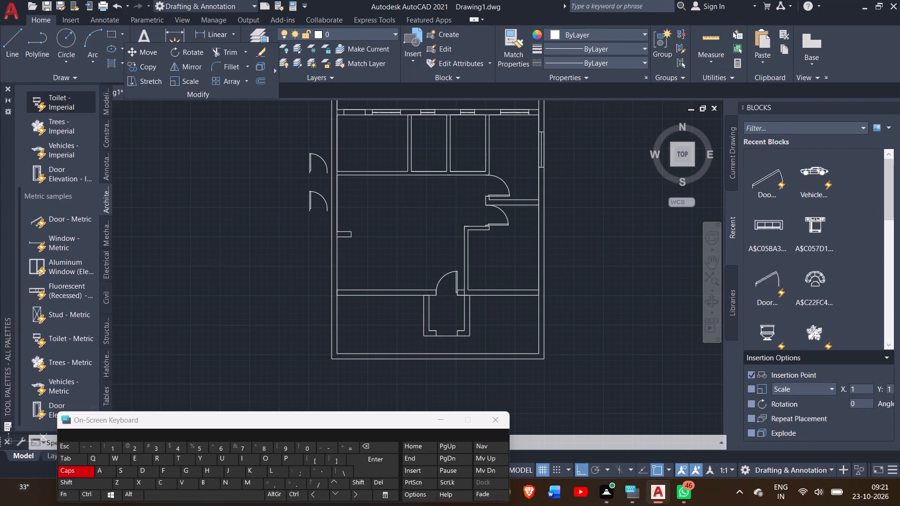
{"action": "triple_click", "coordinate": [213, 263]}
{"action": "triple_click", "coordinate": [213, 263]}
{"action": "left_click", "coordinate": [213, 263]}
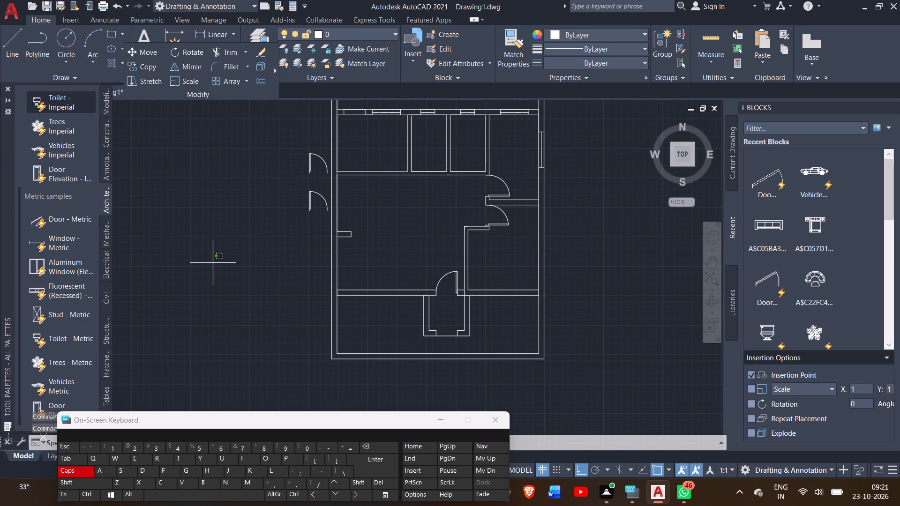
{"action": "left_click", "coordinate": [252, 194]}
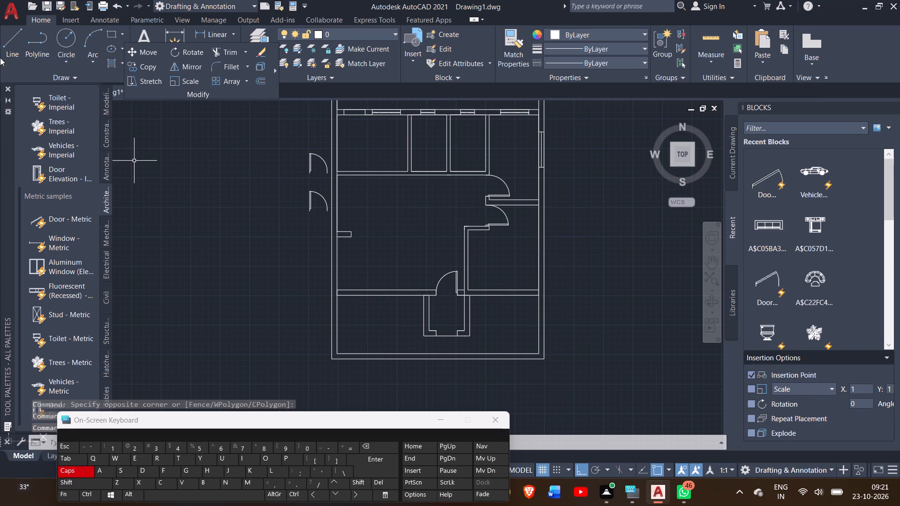
Draw a line from the middle small room's inner southwest corner a short way east, turning south across the wall thickness.
{"action": "left_click", "coordinate": [7, 45]}
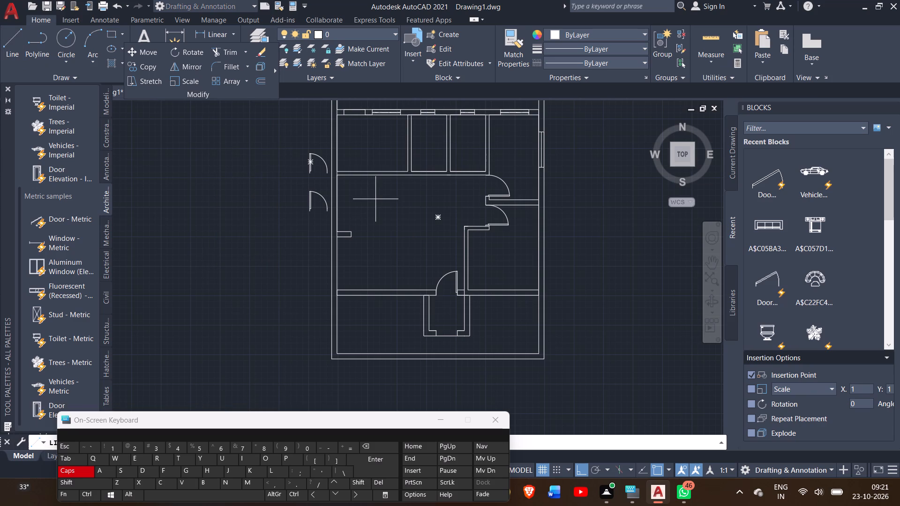
{"action": "scroll", "coordinate": [375, 199], "scroll_direction": "up", "scroll_amount": 1, "text": "ctrl"}
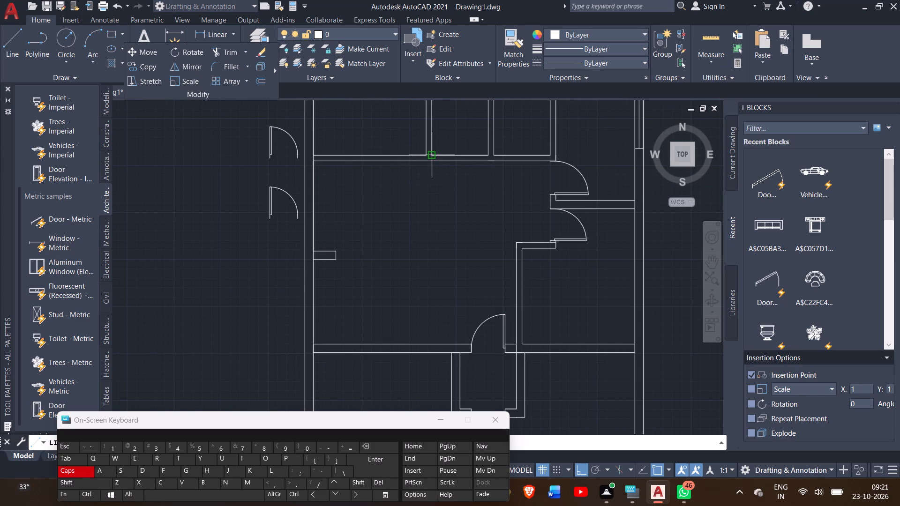
{"action": "left_click_drag", "start_coordinate": [435, 152], "coordinate": [442, 152]}
{"action": "left_click_drag", "start_coordinate": [442, 152], "coordinate": [441, 164]}
{"action": "left_click", "coordinate": [441, 164]}
{"action": "right_click", "coordinate": [441, 164]}
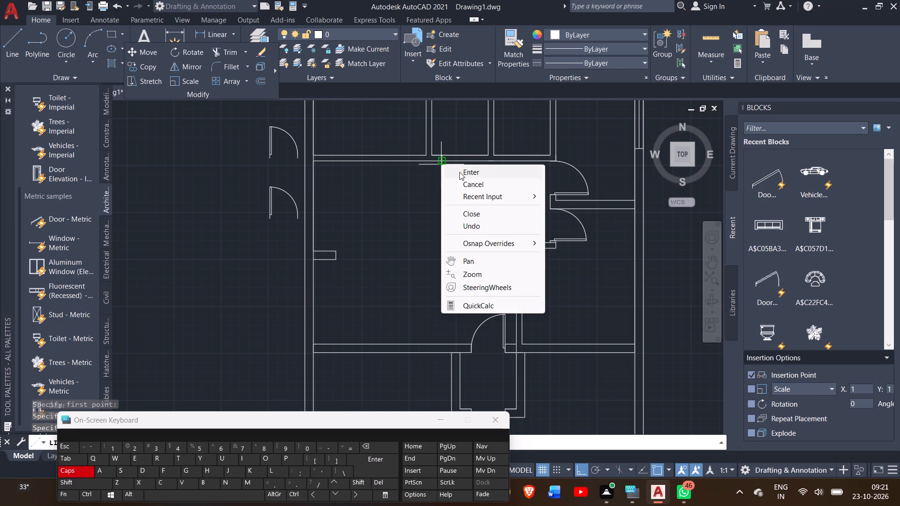
{"action": "left_click", "coordinate": [459, 172]}
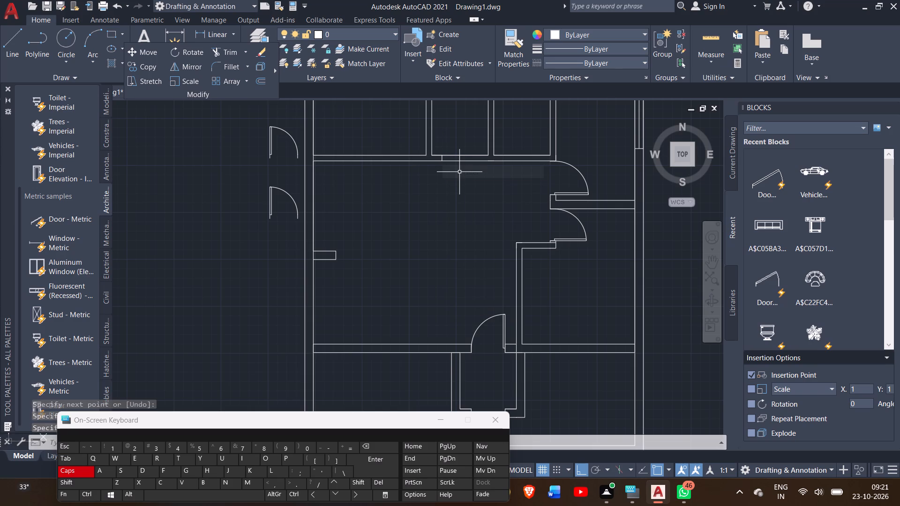
Draw a line from the jamb's south end 2.5' east along the middle small room's southern wall face, turning north across the wall thickness.
{"action": "left_click", "coordinate": [8, 40]}
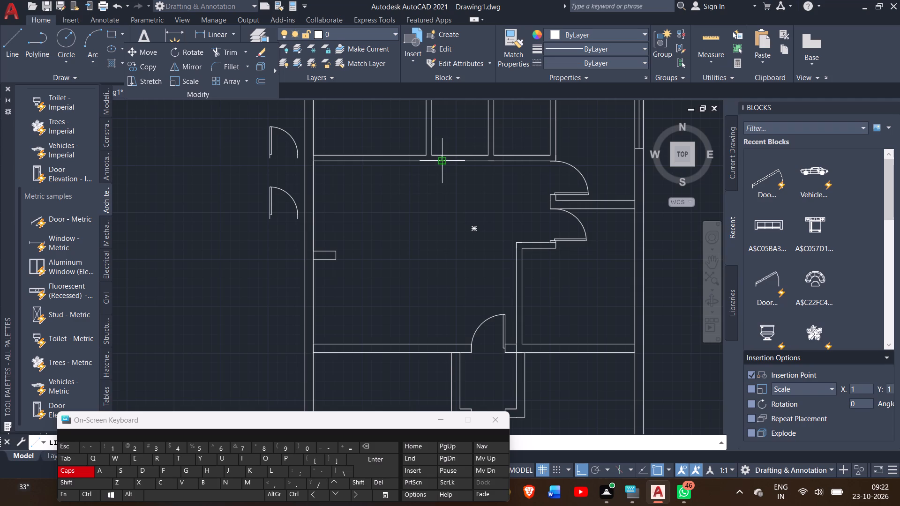
{"action": "left_click_drag", "start_coordinate": [445, 161], "coordinate": [464, 162]}
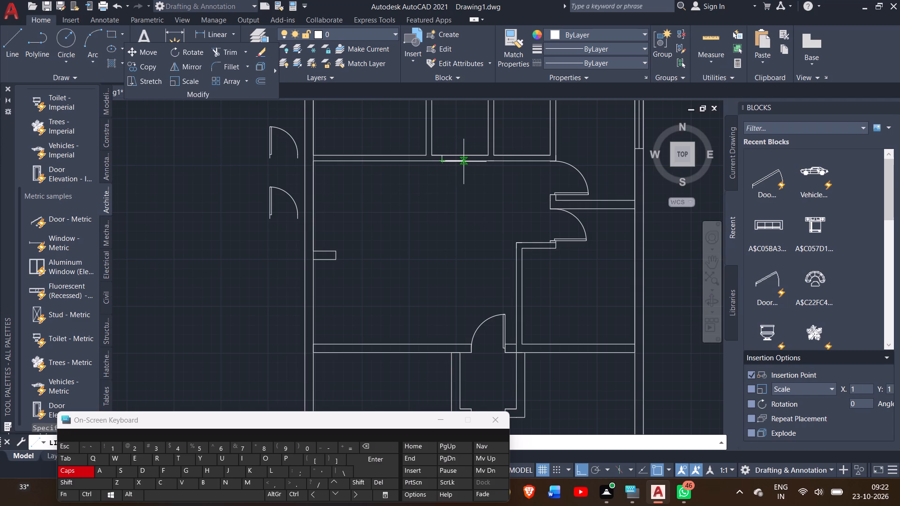
{"action": "type", "text": "2.5'"}
{"action": "key", "text": "Return"}
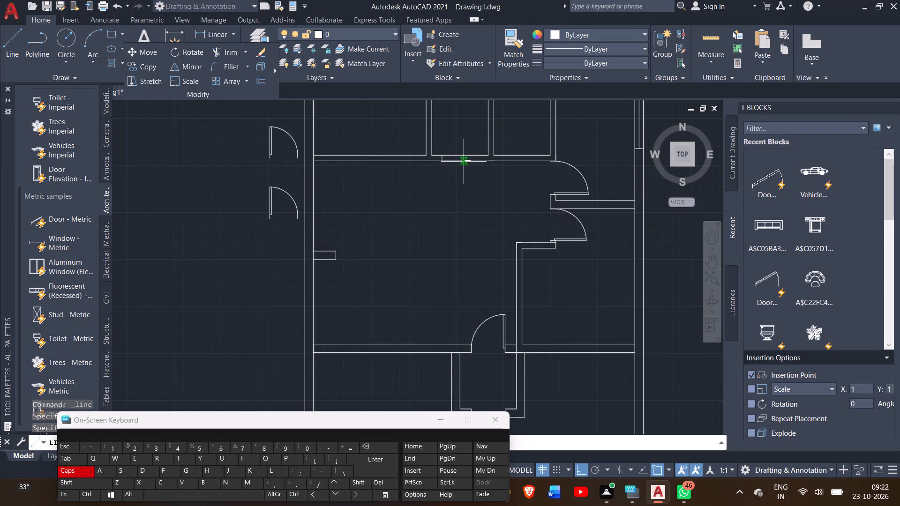
{"action": "scroll", "coordinate": [473, 153], "scroll_direction": "up", "scroll_amount": 3, "text": "ctrl"}
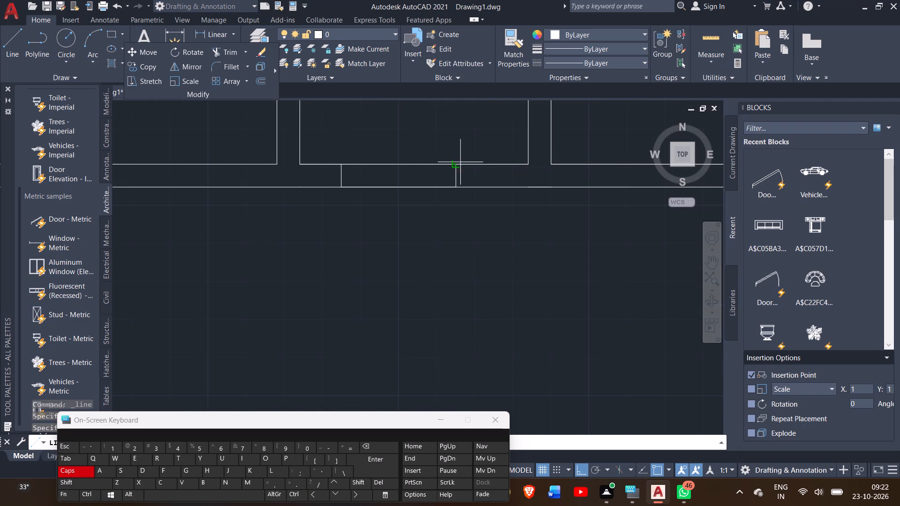
{"action": "left_click", "coordinate": [453, 164]}
{"action": "right_click", "coordinate": [453, 154]}
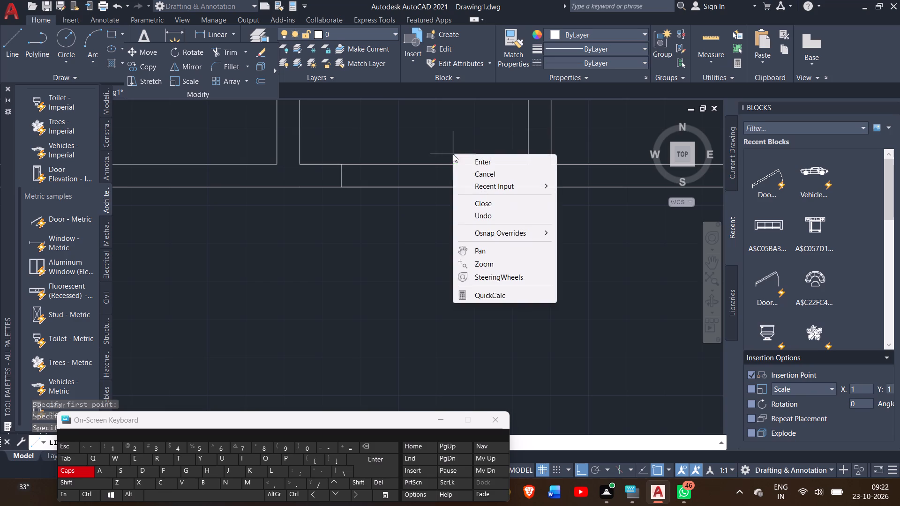
{"action": "left_click", "coordinate": [465, 158]}
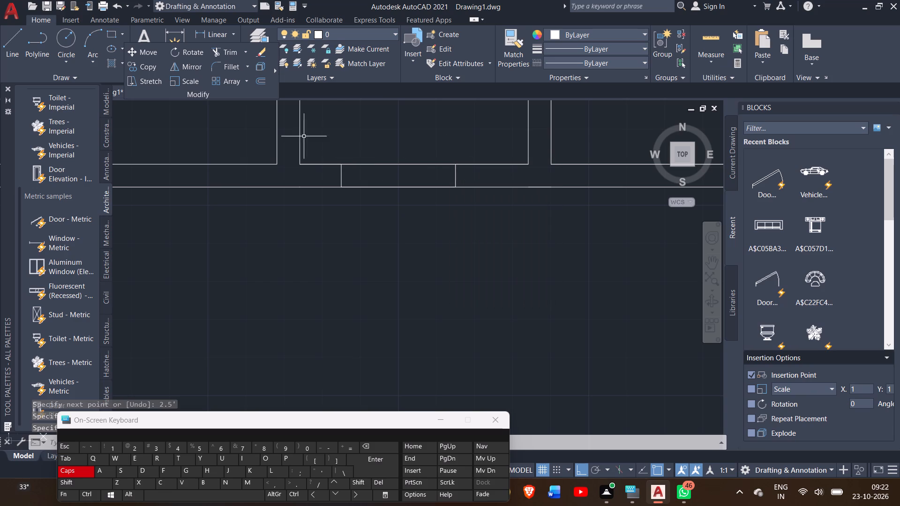
Trim both wall lines between the two jamb lines to open the doorway in the middle small room's south wall.
{"action": "left_click", "coordinate": [237, 50]}
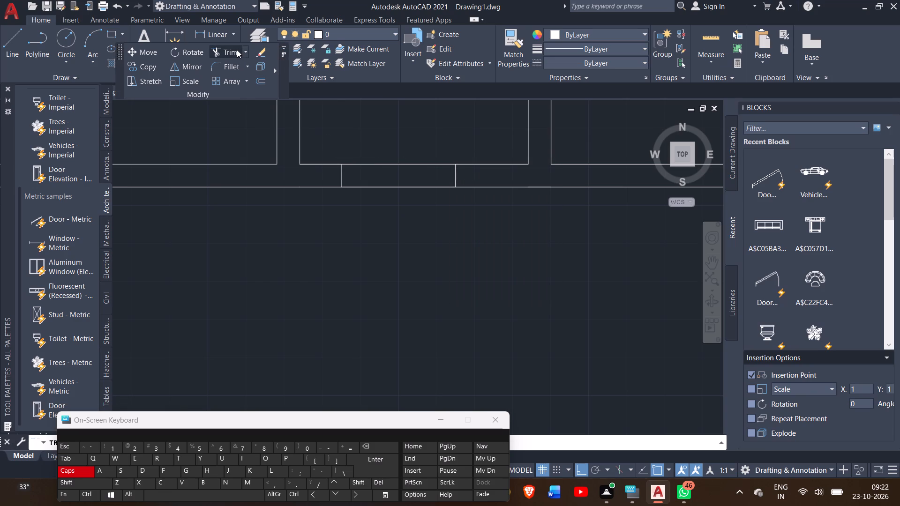
{"action": "left_click_drag", "start_coordinate": [389, 151], "coordinate": [387, 229]}
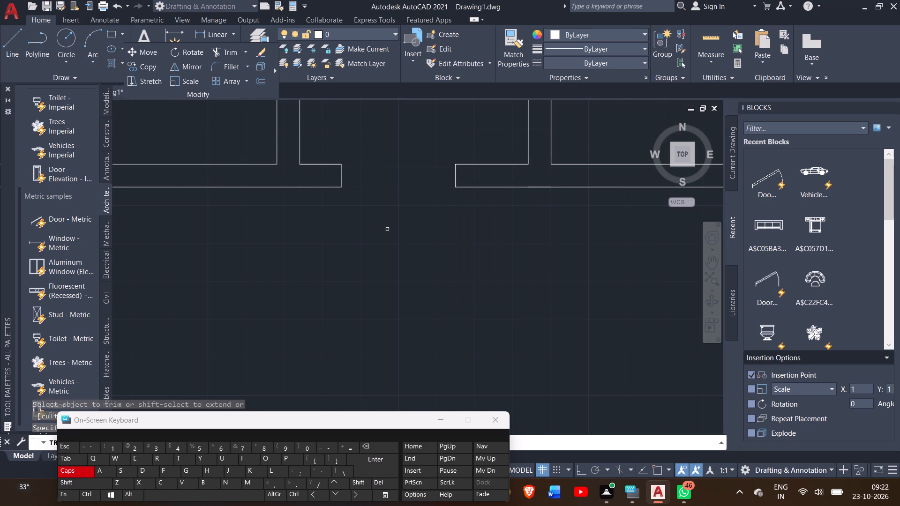
{"action": "right_click", "coordinate": [387, 229]}
{"action": "left_click", "coordinate": [402, 240]}
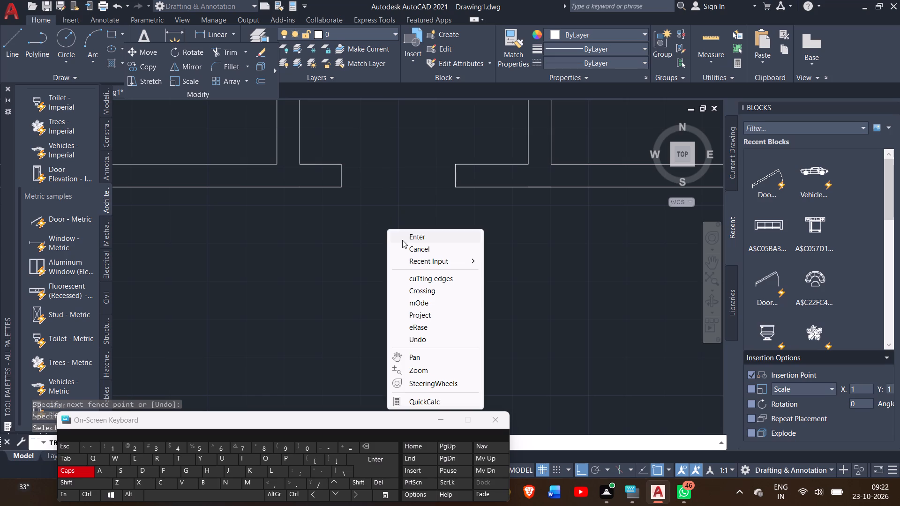
Draw a 2" line west from the eastern small room's inner southeast corner along the south wall's inner face.
{"action": "scroll", "coordinate": [402, 240], "scroll_direction": "down", "scroll_amount": 1, "text": "ctrl"}
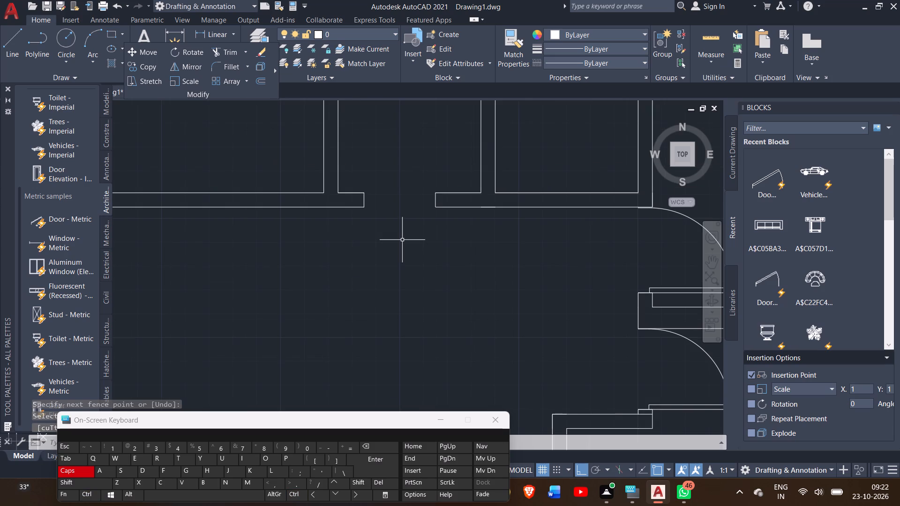
{"action": "left_click", "coordinate": [11, 45]}
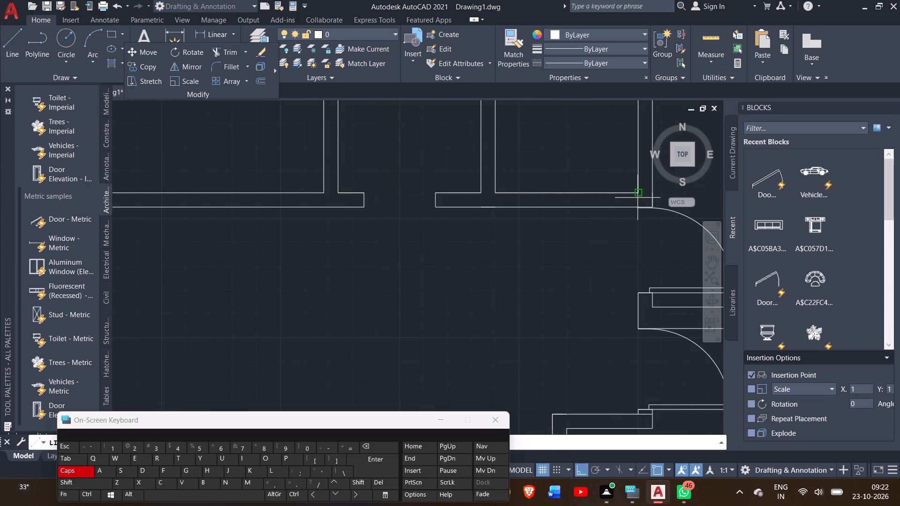
{"action": "left_click_drag", "start_coordinate": [638, 191], "coordinate": [630, 190]}
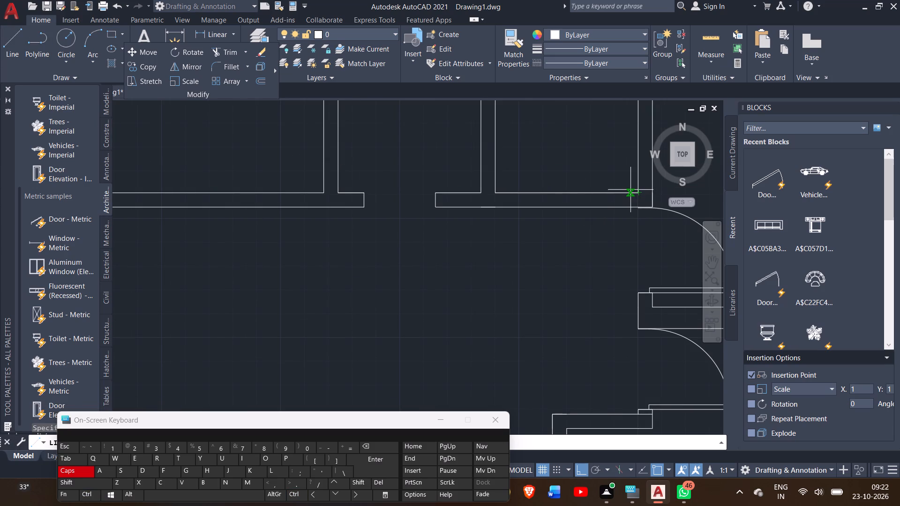
{"action": "key", "text": "2"}
{"action": "key", "text": "shift+quotedbl"}
{"action": "key", "text": "Return"}
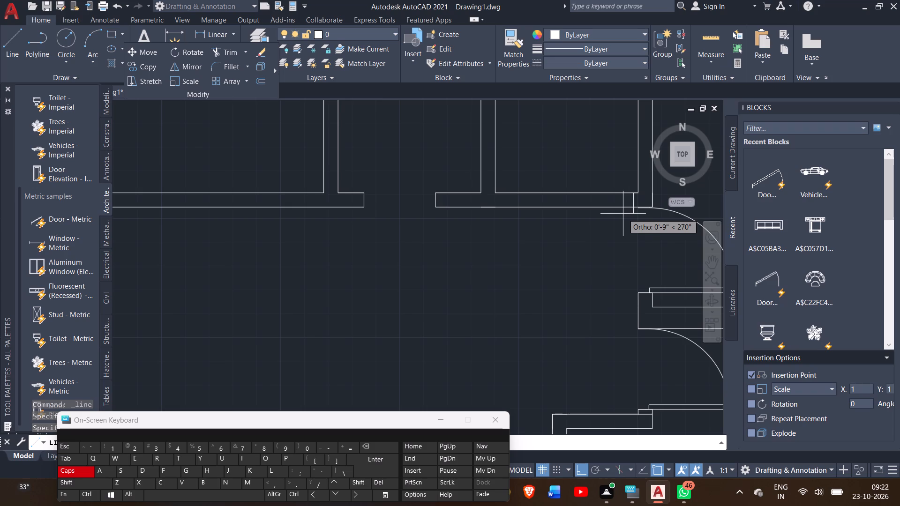
{"action": "scroll", "coordinate": [619, 217], "scroll_direction": "up", "scroll_amount": 2, "text": "ctrl"}
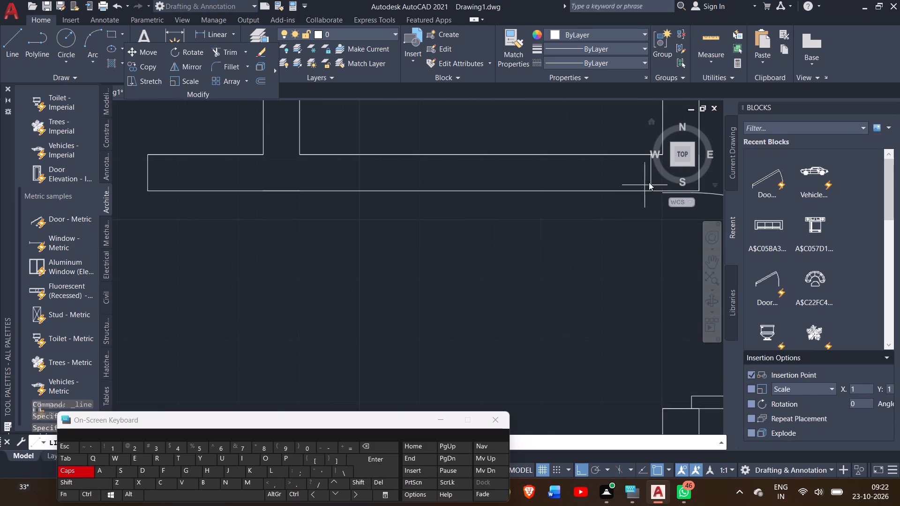
{"action": "scroll", "coordinate": [647, 194], "scroll_direction": "up", "scroll_amount": 1, "text": "ctrl"}
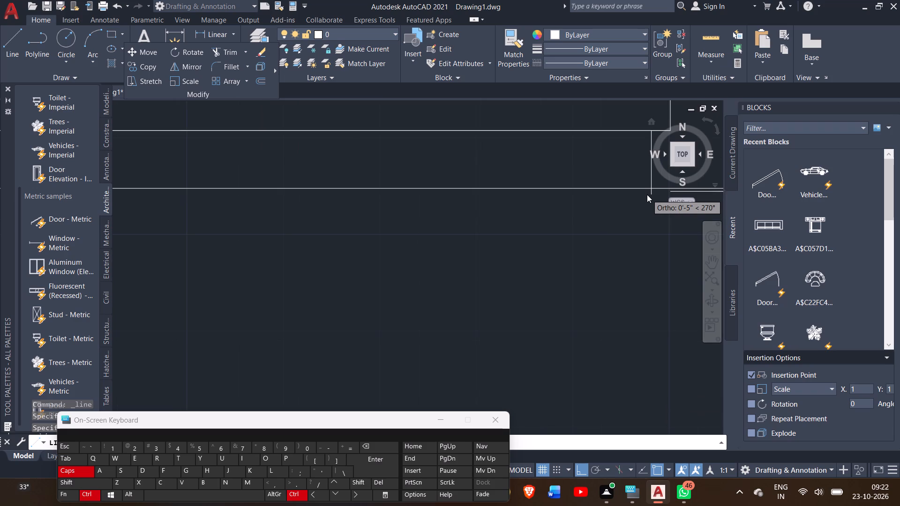
{"action": "scroll", "coordinate": [640, 191], "scroll_direction": "down", "scroll_amount": 2, "text": "ctrl"}
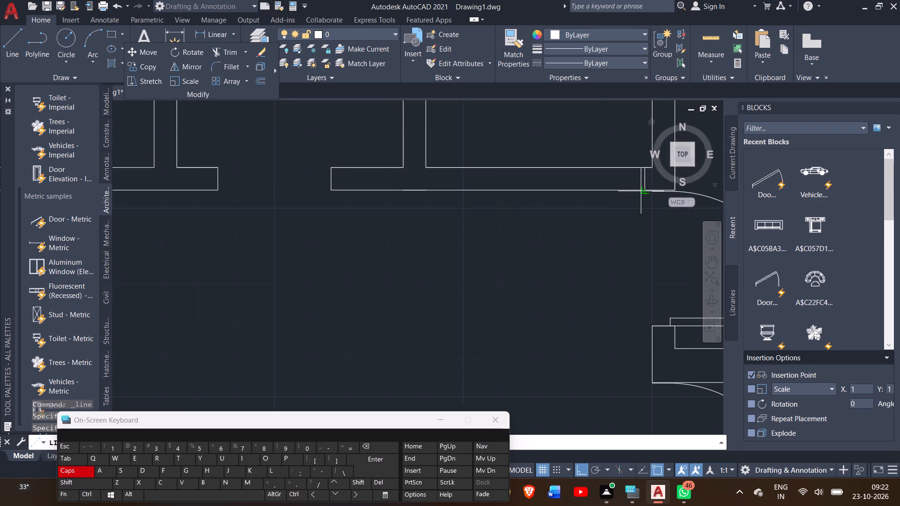
{"action": "left_click", "coordinate": [645, 193]}
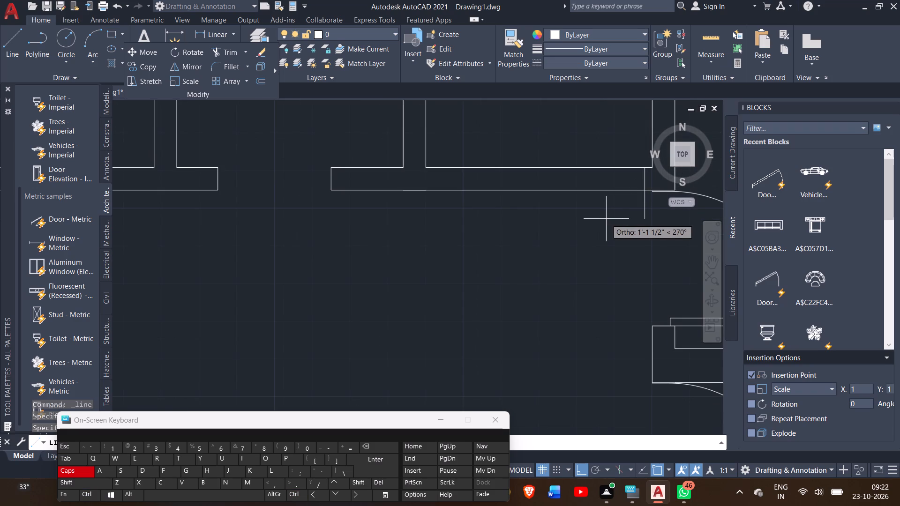
{"action": "right_click", "coordinate": [606, 219]}
{"action": "left_click", "coordinate": [624, 223]}
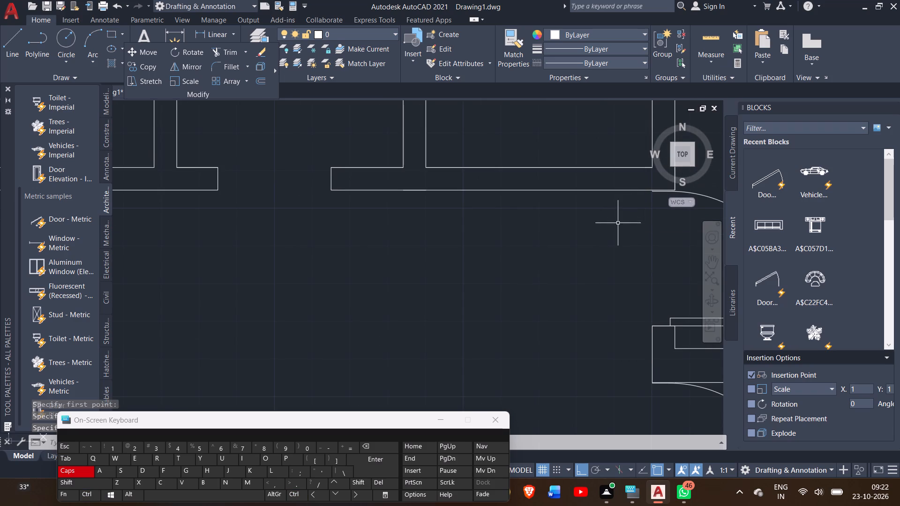
Draw a jamb line from the 2" line's west end south across the wall thickness to the wall's outer face.
{"action": "left_click", "coordinate": [2, 54]}
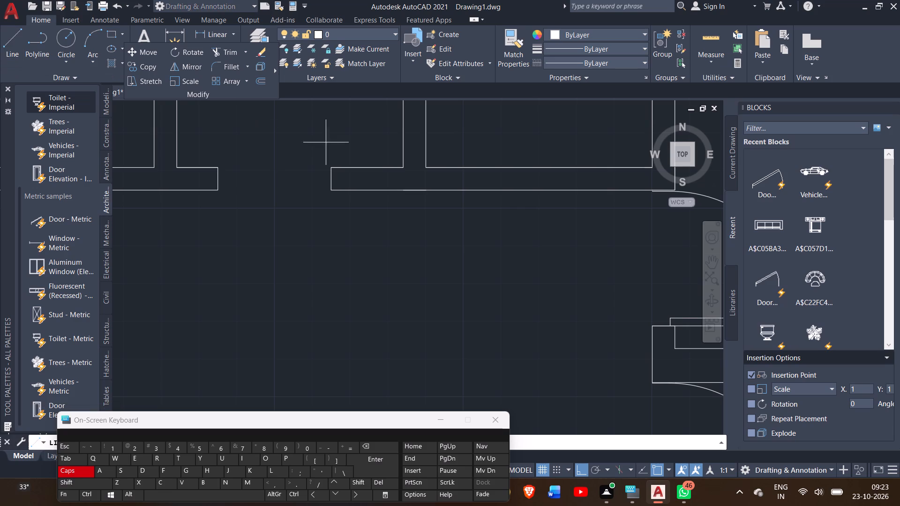
{"action": "left_click_drag", "start_coordinate": [639, 166], "coordinate": [644, 190]}
{"action": "left_click", "coordinate": [644, 190]}
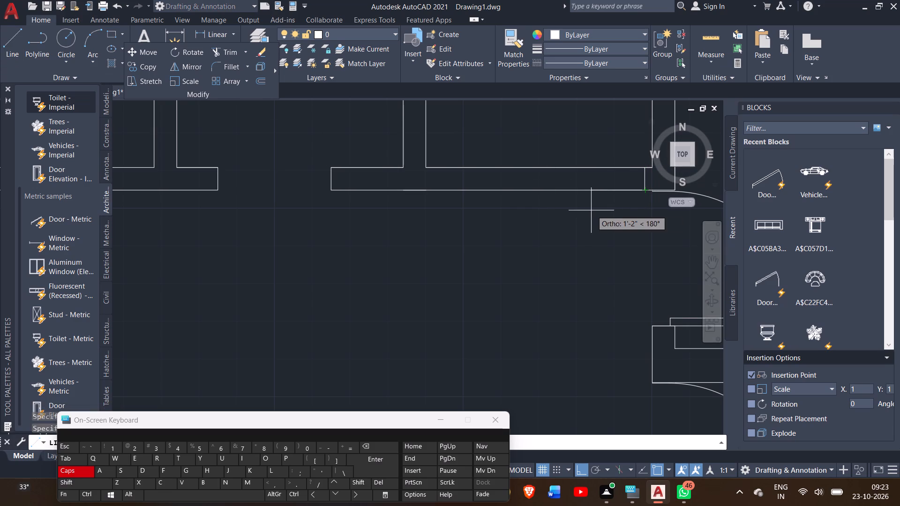
{"action": "right_click", "coordinate": [591, 210]}
{"action": "left_click", "coordinate": [602, 215]}
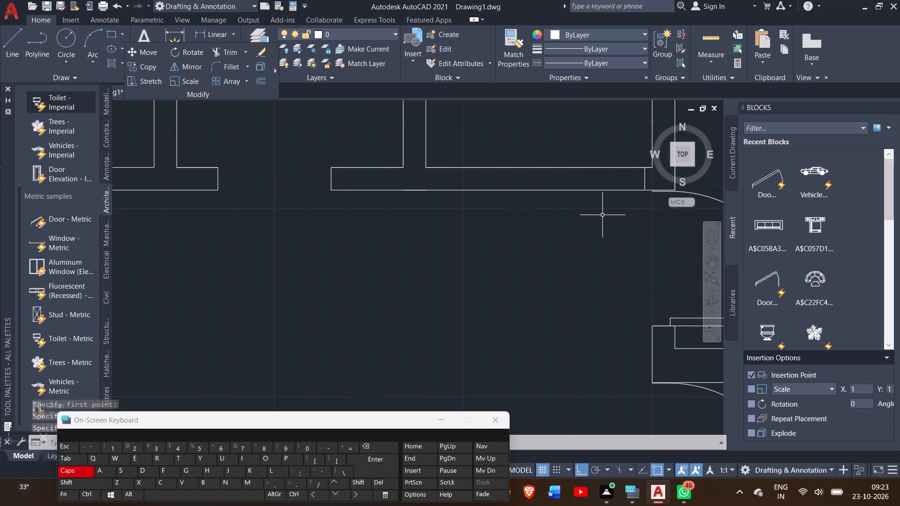
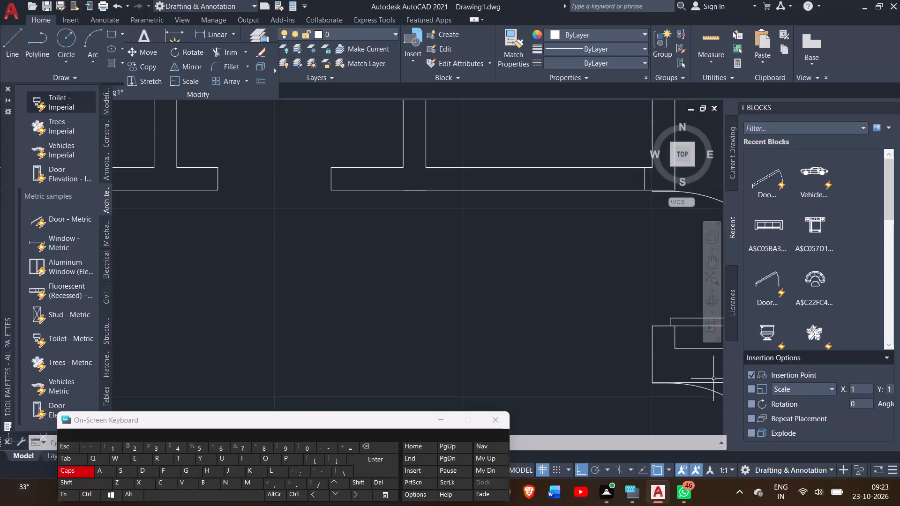
Draw a line from the jamb's south end 2.5' west along the eastern small room's southern wall face, turning north across the wall thickness.
{"action": "scroll", "coordinate": [558, 324], "scroll_direction": "down", "scroll_amount": 1, "text": "ctrl"}
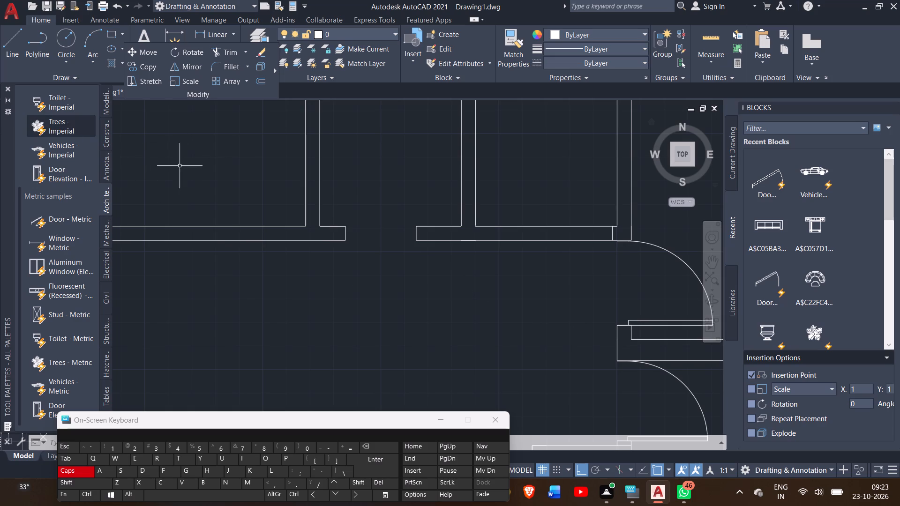
{"action": "left_click", "coordinate": [14, 61]}
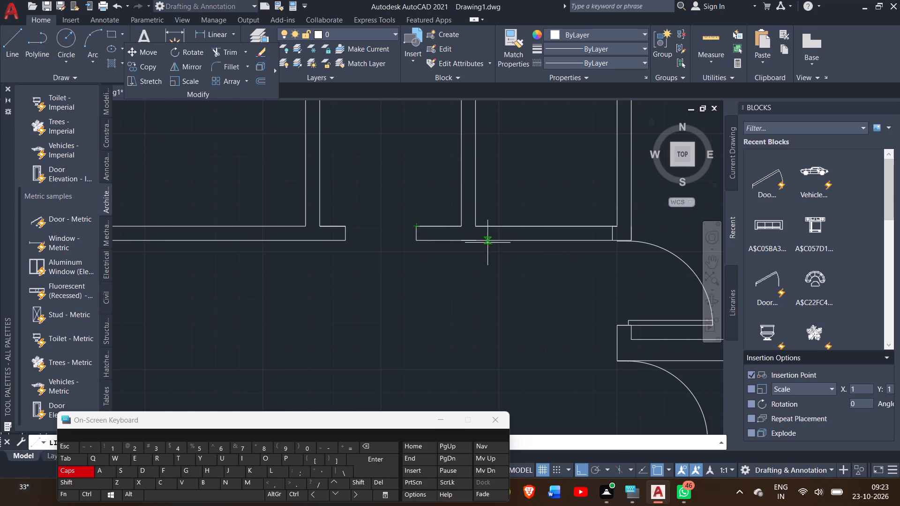
{"action": "left_click", "coordinate": [612, 241]}
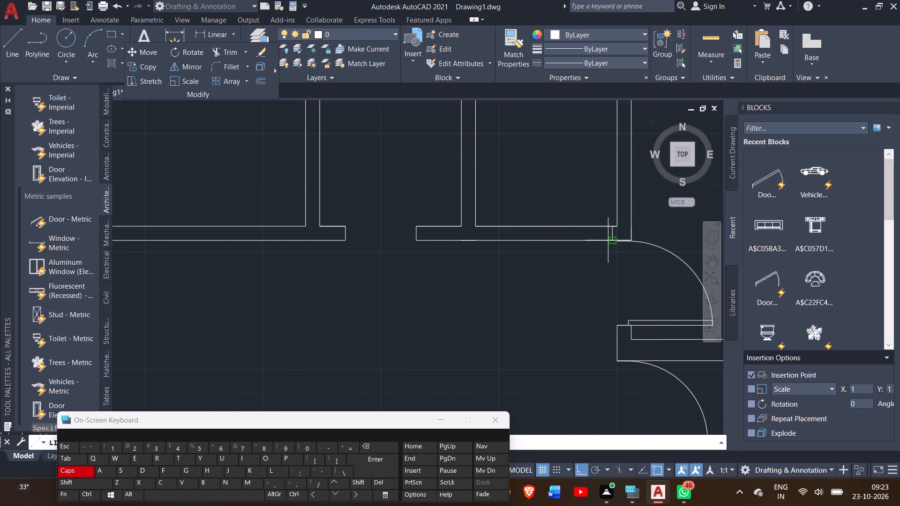
{"action": "type", "text": "2.5'"}
{"action": "key", "text": "Return"}
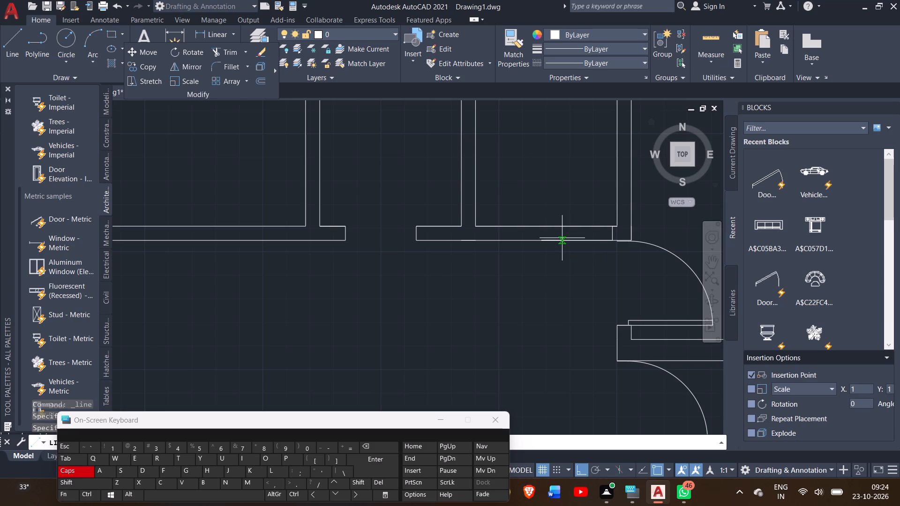
{"action": "left_click", "coordinate": [544, 225]}
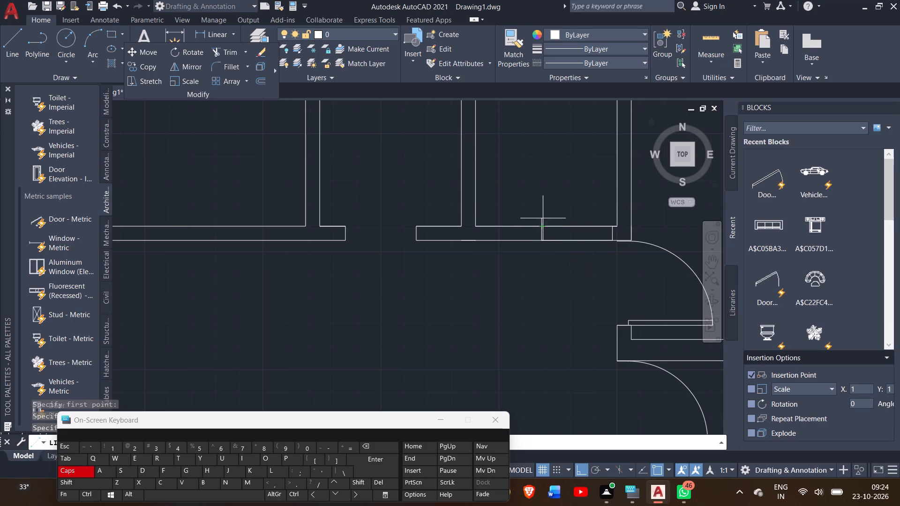
{"action": "right_click", "coordinate": [543, 209]}
{"action": "left_click", "coordinate": [556, 212]}
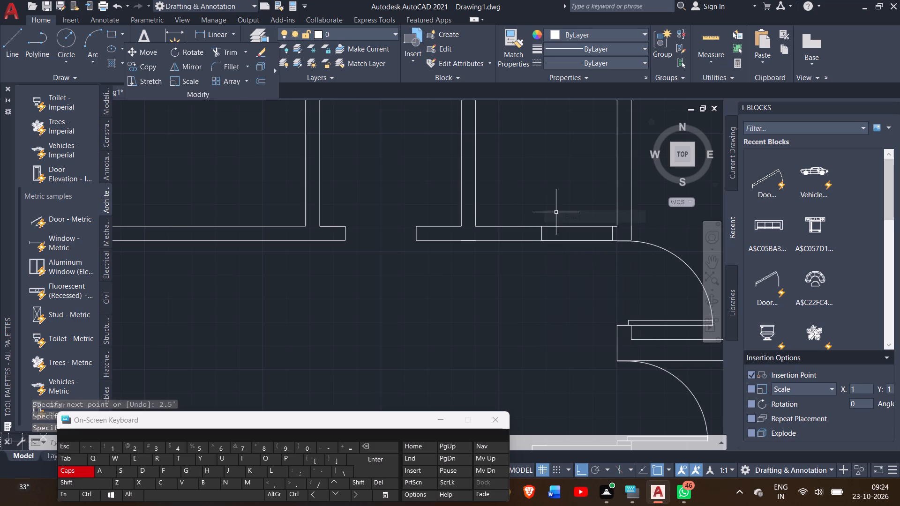
Trim both wall lines between the two jamb lines to open the doorway in the eastern small room's south wall.
{"action": "left_click", "coordinate": [223, 54]}
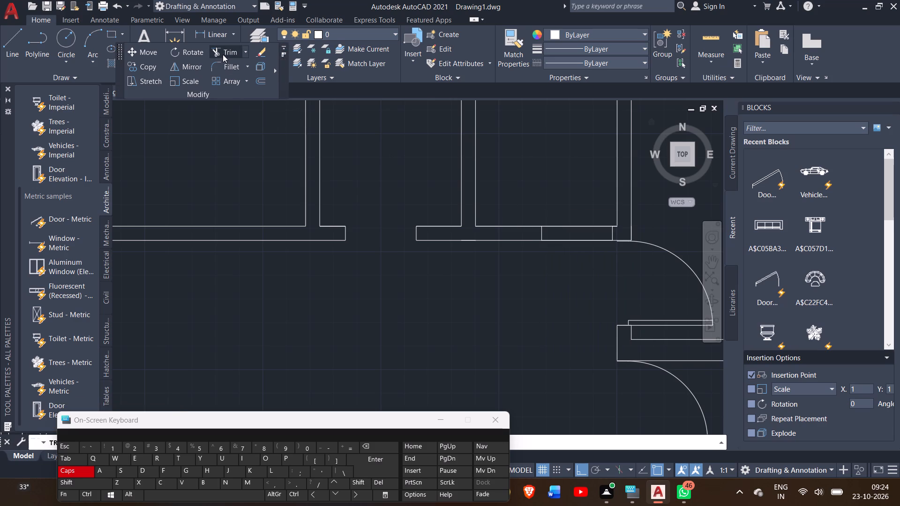
{"action": "left_click_drag", "start_coordinate": [593, 211], "coordinate": [588, 279]}
{"action": "right_click", "coordinate": [588, 279]}
{"action": "left_click", "coordinate": [595, 286]}
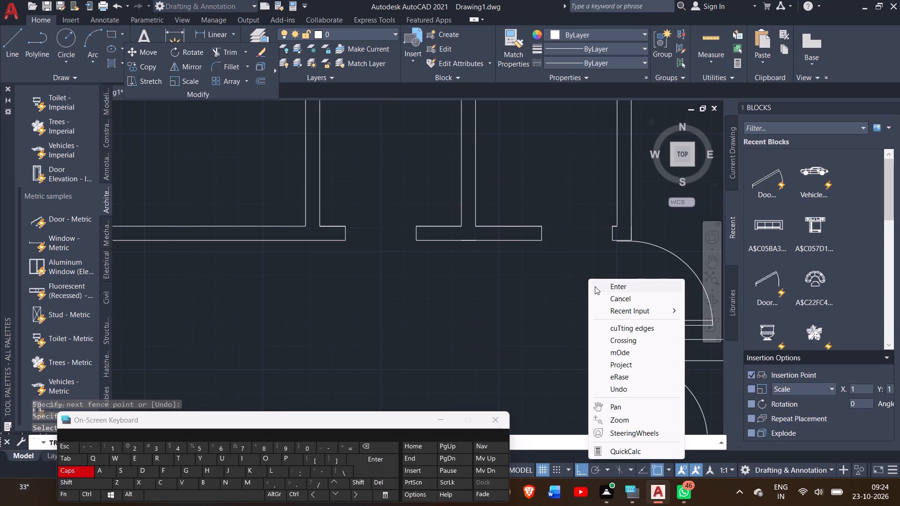
Outline a 4' wide opening in the larger western room's south wall: across the wall, 4' west along its outer face, and back across.
{"action": "scroll", "coordinate": [578, 283], "scroll_direction": "down", "scroll_amount": 1, "text": "ctrl"}
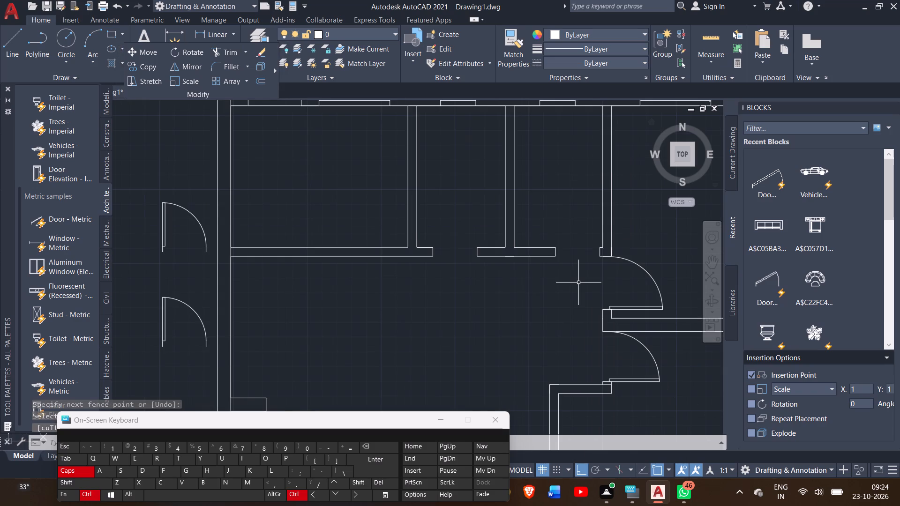
{"action": "scroll", "coordinate": [578, 283], "scroll_direction": "down", "scroll_amount": 1, "text": "ctrl"}
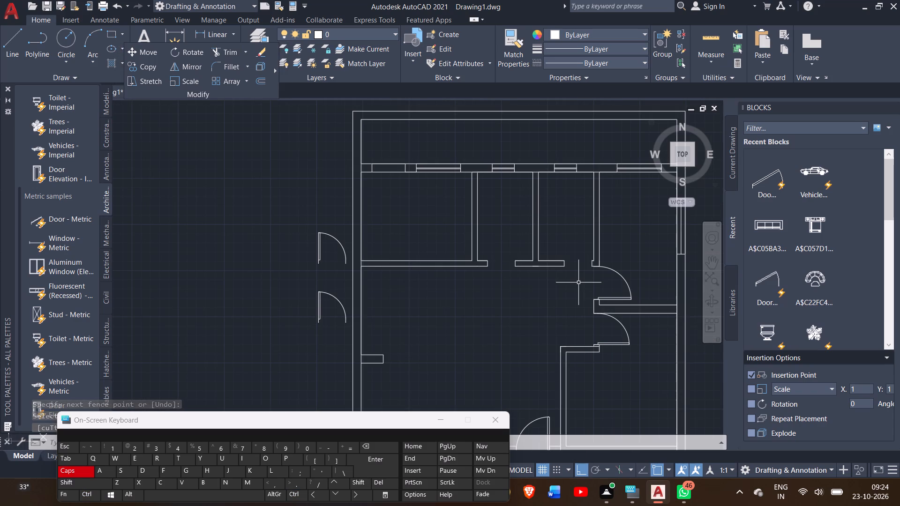
{"action": "left_click", "coordinate": [8, 41]}
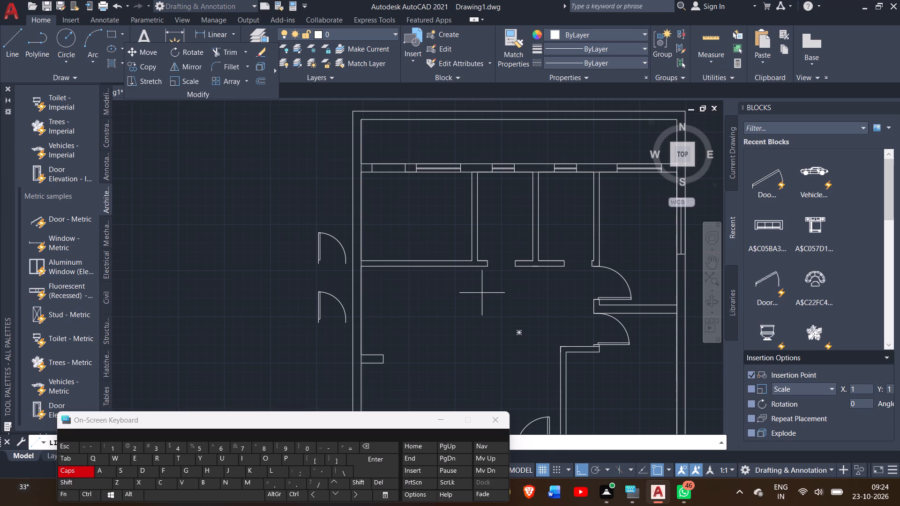
{"action": "left_click_drag", "start_coordinate": [470, 257], "coordinate": [444, 261]}
{"action": "left_click_drag", "start_coordinate": [444, 261], "coordinate": [449, 274]}
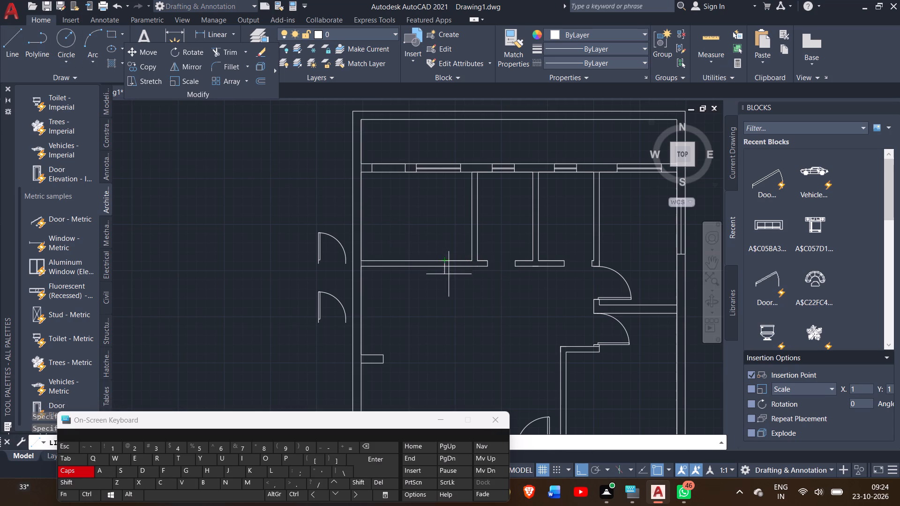
{"action": "left_click_drag", "start_coordinate": [449, 274], "coordinate": [444, 269]}
{"action": "left_click", "coordinate": [444, 269]}
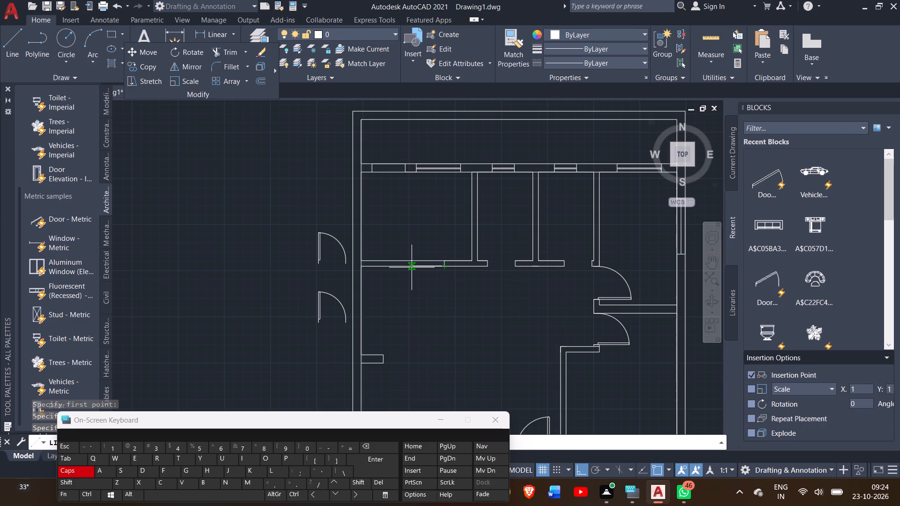
{"action": "key", "text": "4"}
{"action": "key", "text": "apostrophe"}
{"action": "key", "text": "Return"}
{"action": "scroll", "coordinate": [392, 265], "scroll_direction": "up", "scroll_amount": 3, "text": "ctrl"}
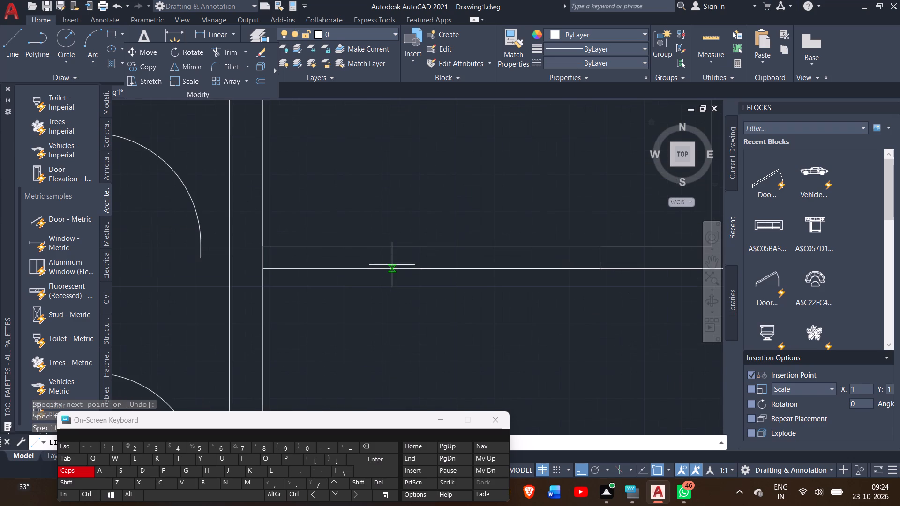
{"action": "left_click", "coordinate": [418, 246]}
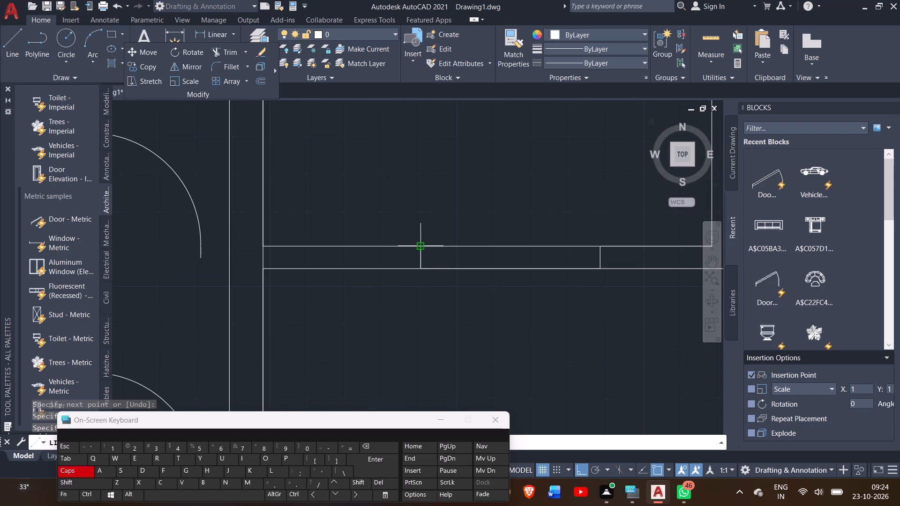
{"action": "right_click", "coordinate": [418, 237]}
{"action": "left_click", "coordinate": [433, 240]}
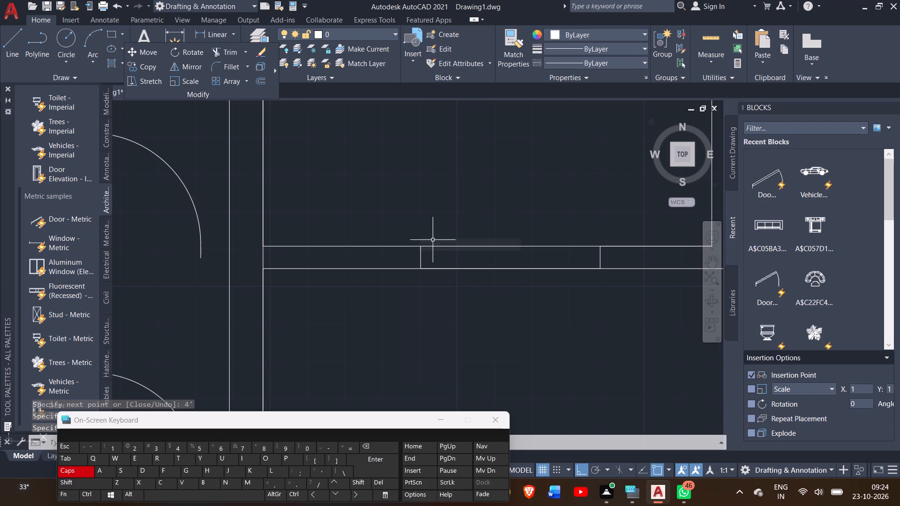
Outline a 5' wide window opening in the southern cross wall, west of the door: across the wall, 5' west, and back across.
{"action": "scroll", "coordinate": [431, 275], "scroll_direction": "down", "scroll_amount": 3, "text": "ctrl"}
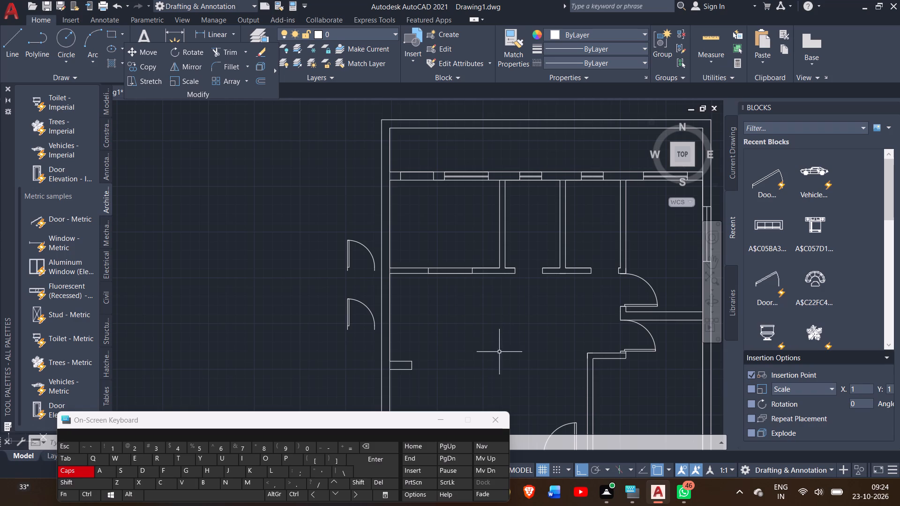
{"action": "scroll", "coordinate": [512, 341], "scroll_direction": "down", "scroll_amount": 3, "text": "ctrl"}
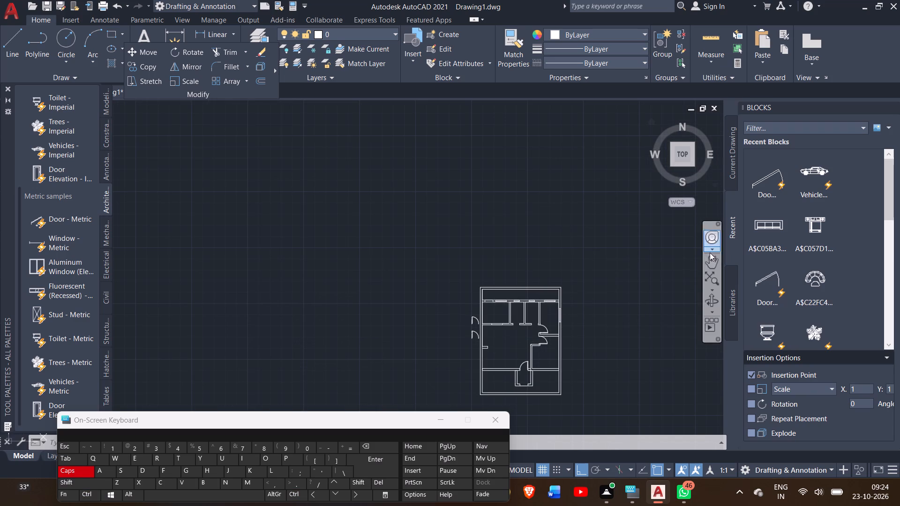
{"action": "left_click", "coordinate": [707, 259]}
{"action": "left_click_drag", "start_coordinate": [582, 334], "coordinate": [528, 266]}
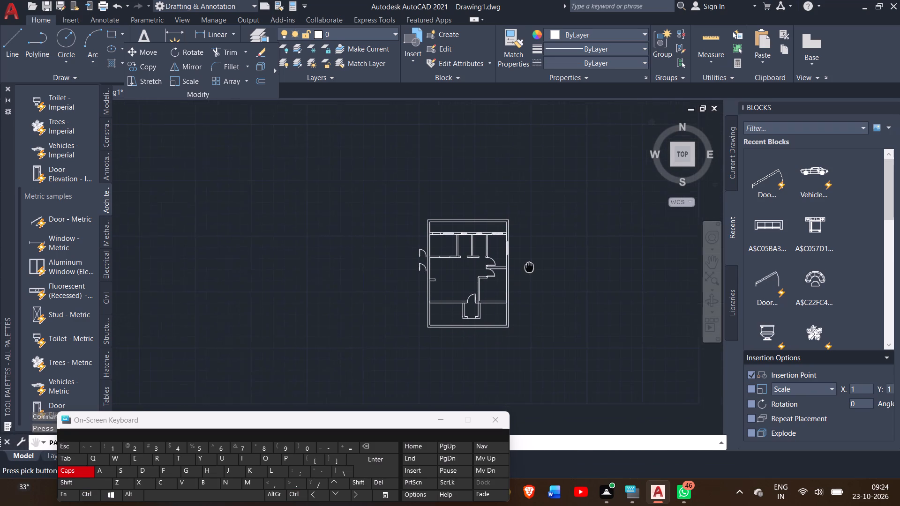
{"action": "left_click_drag", "start_coordinate": [528, 266], "coordinate": [523, 265]}
{"action": "scroll", "coordinate": [440, 324], "scroll_direction": "up", "scroll_amount": 2, "text": "ctrl"}
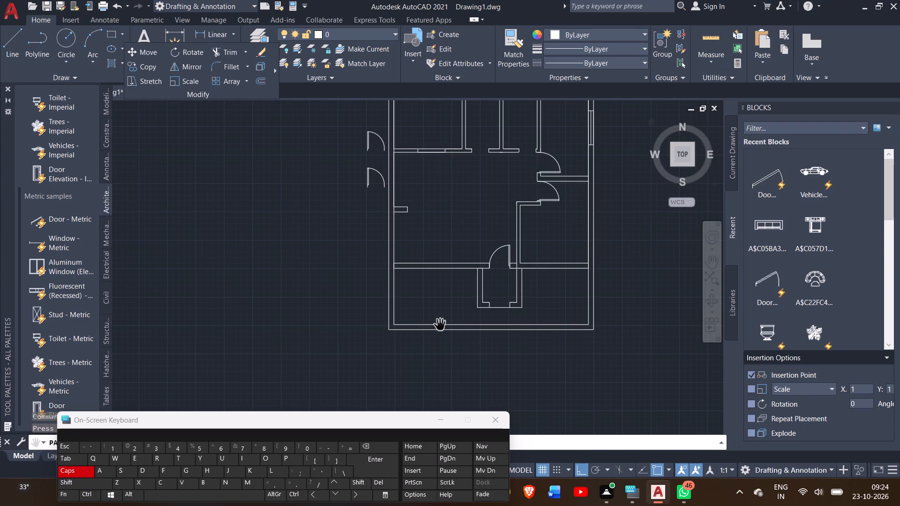
{"action": "right_click", "coordinate": [419, 354]}
{"action": "left_click", "coordinate": [425, 360]}
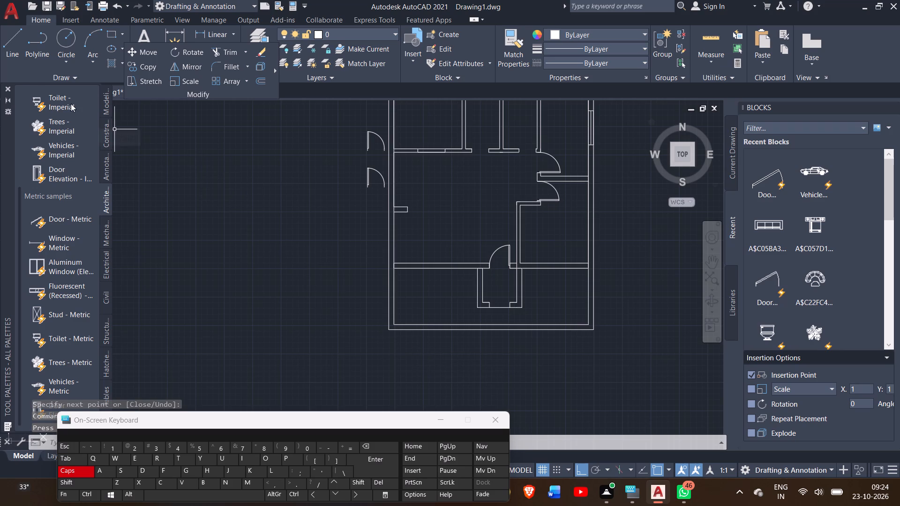
{"action": "left_click", "coordinate": [11, 52]}
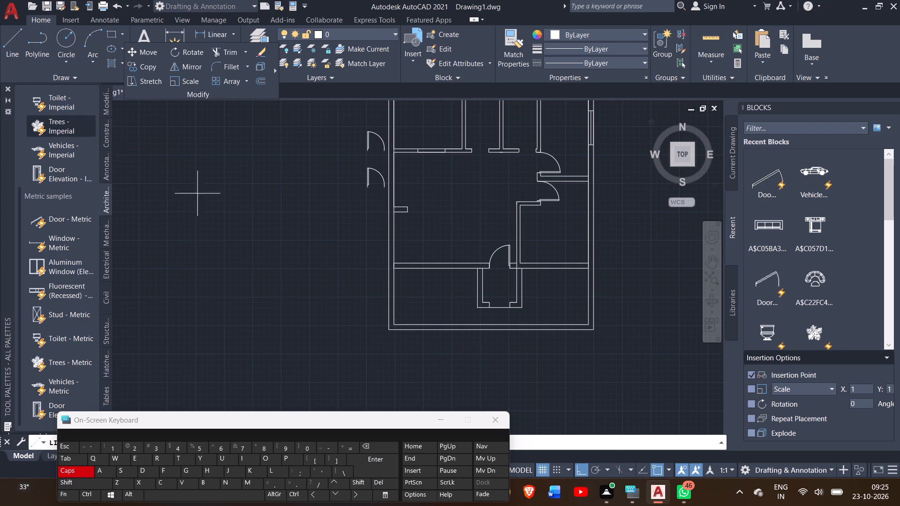
{"action": "scroll", "coordinate": [500, 280], "scroll_direction": "up", "scroll_amount": 2, "text": "ctrl"}
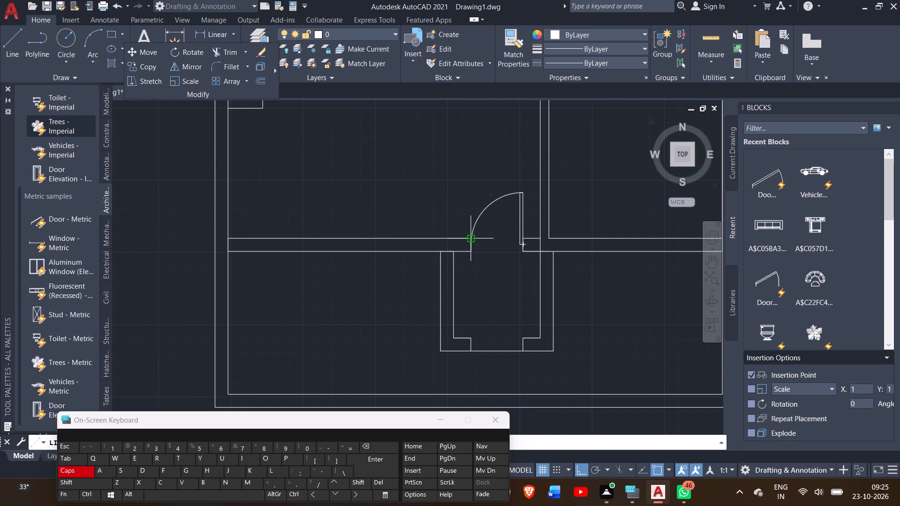
{"action": "left_click_drag", "start_coordinate": [469, 240], "coordinate": [381, 240]}
{"action": "left_click_drag", "start_coordinate": [381, 240], "coordinate": [384, 253]}
{"action": "left_click_drag", "start_coordinate": [384, 253], "coordinate": [372, 251]}
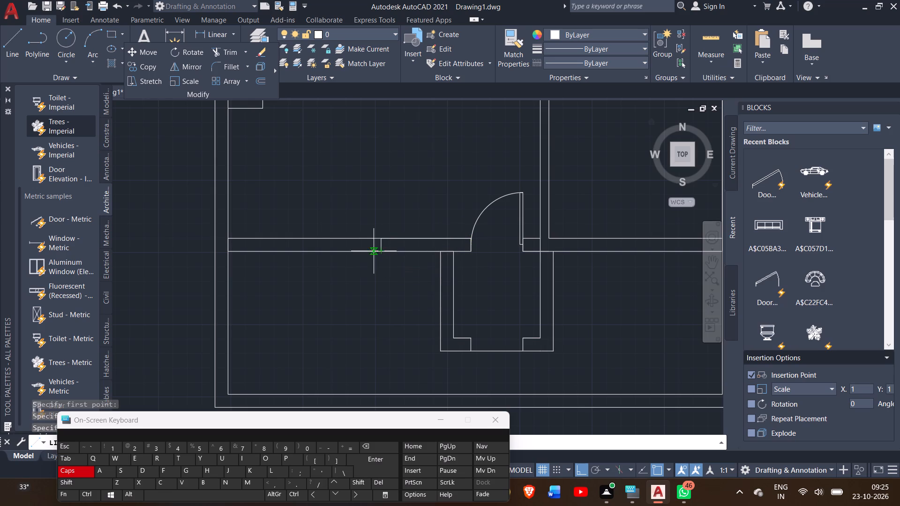
{"action": "left_click_drag", "start_coordinate": [372, 251], "coordinate": [294, 254]}
{"action": "type", "text": "5'"}
{"action": "key", "text": "Return"}
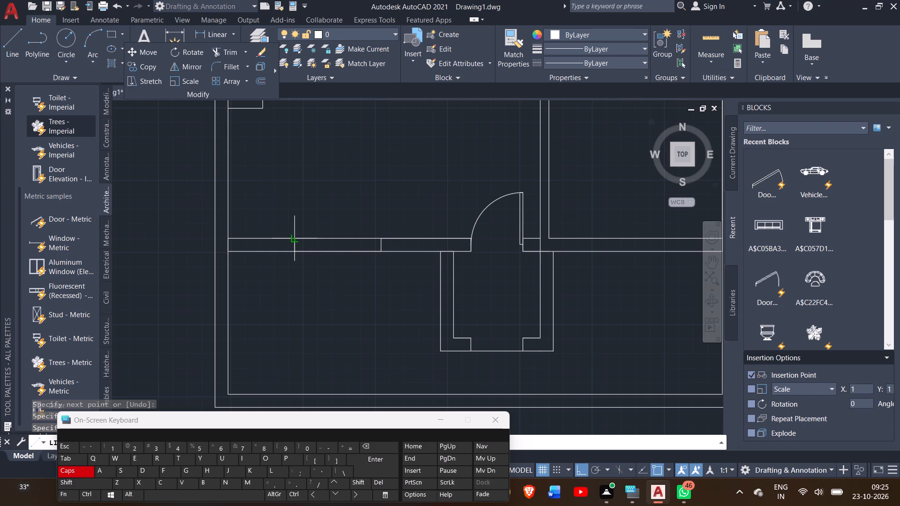
{"action": "left_click", "coordinate": [294, 239]}
{"action": "right_click", "coordinate": [309, 231]}
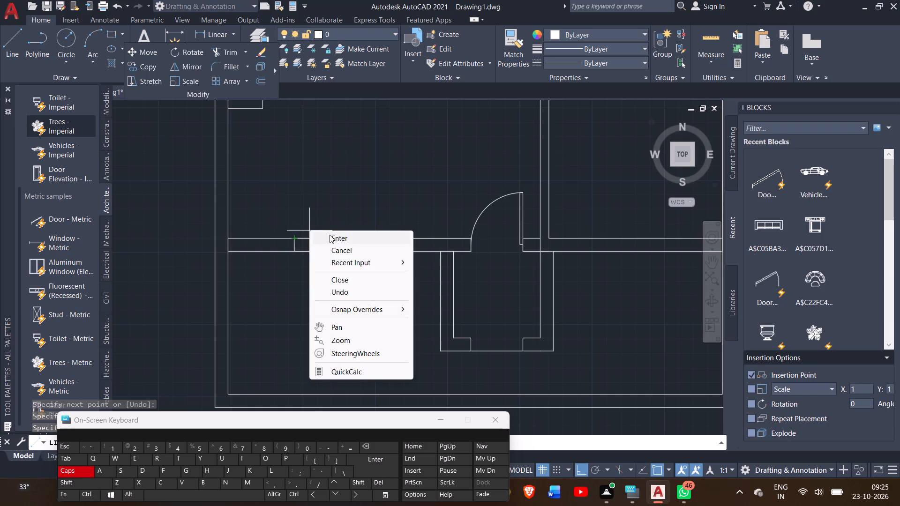
{"action": "left_click", "coordinate": [330, 235]}
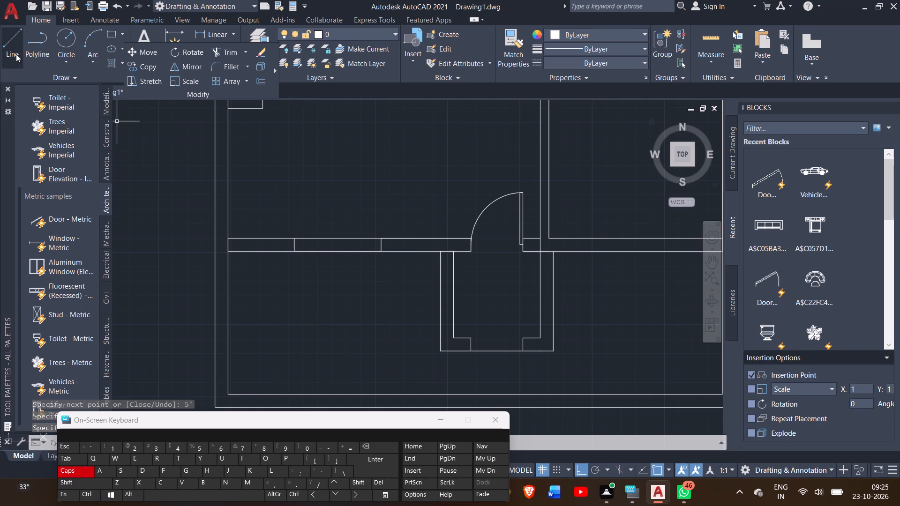
Draw a line along the middle of the wall between the midpoints of the 5' opening's two end lines.
{"action": "left_click", "coordinate": [16, 54]}
{"action": "left_click_drag", "start_coordinate": [296, 246], "coordinate": [335, 245]}
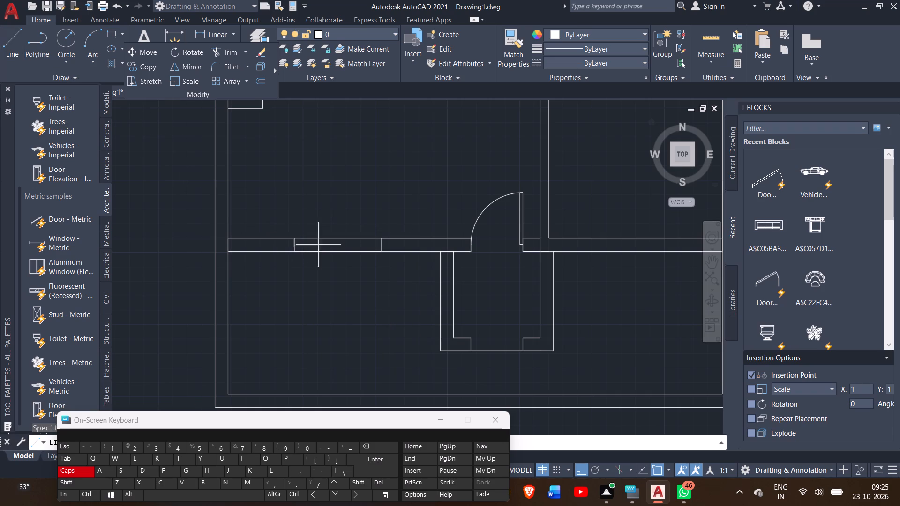
{"action": "left_click_drag", "start_coordinate": [335, 245], "coordinate": [383, 245]}
{"action": "left_click", "coordinate": [383, 245]}
{"action": "scroll", "coordinate": [383, 245], "scroll_direction": "up", "scroll_amount": 1, "text": "ctrl"}
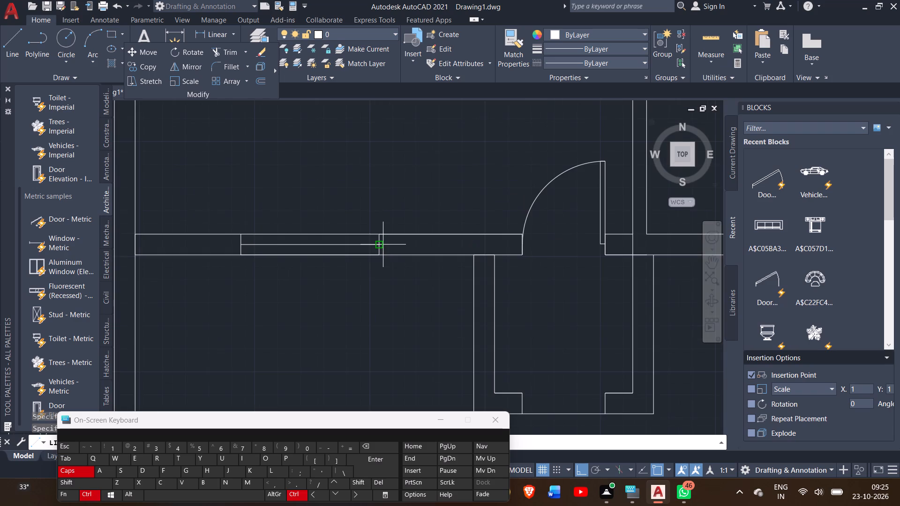
{"action": "right_click", "coordinate": [383, 245]}
{"action": "left_click", "coordinate": [398, 253]}
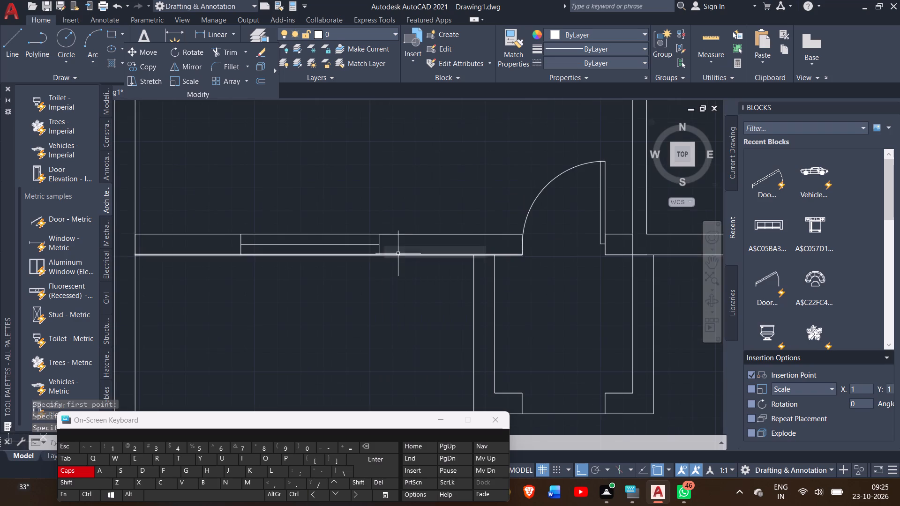
Offset the middle line of the 5' window opening in the southern cross wall by 1" to the south.
{"action": "left_click", "coordinate": [362, 244]}
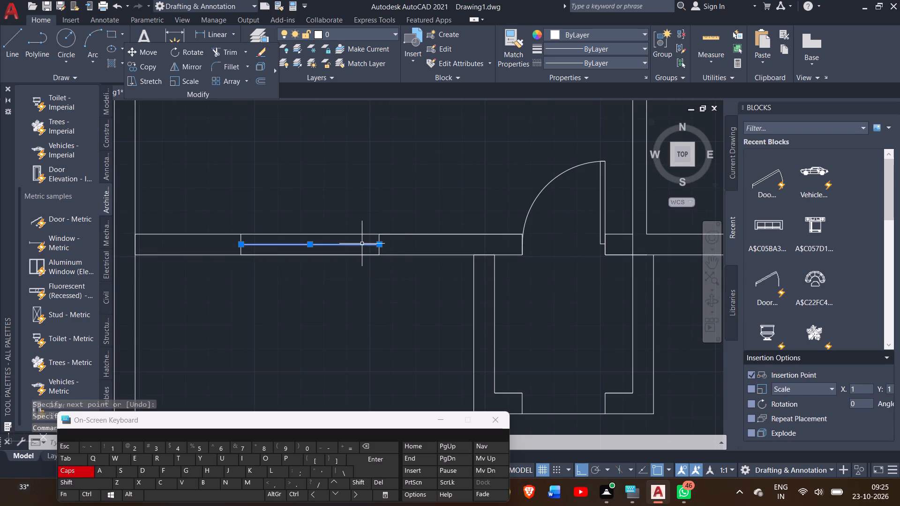
{"action": "type", "text": "OFF"}
{"action": "key", "text": "Return"}
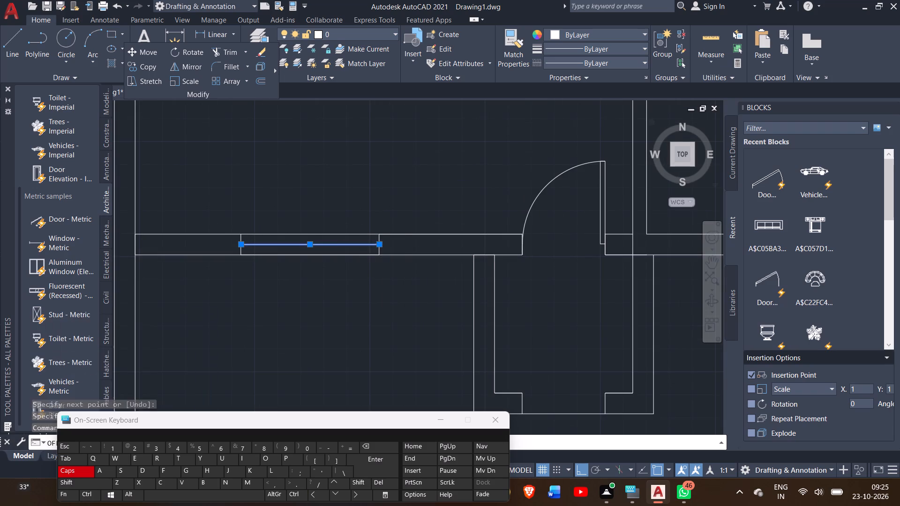
{"action": "key", "text": "1"}
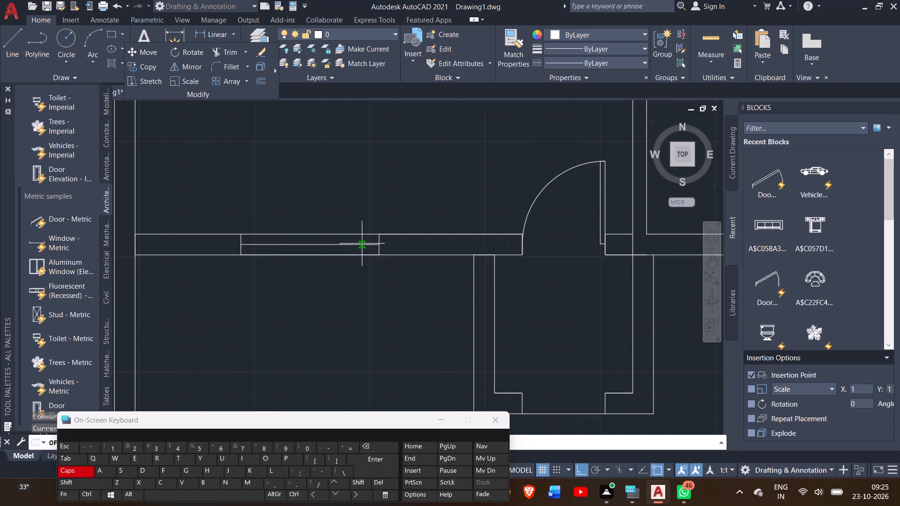
{"action": "key", "text": "shift+quotedbl"}
{"action": "key", "text": "Return"}
{"action": "scroll", "coordinate": [362, 244], "scroll_direction": "up", "scroll_amount": 1, "text": "ctrl"}
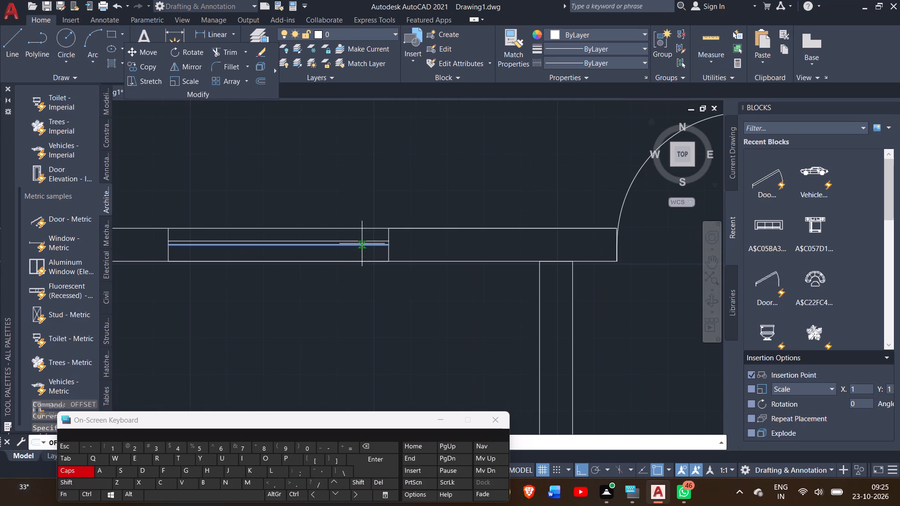
{"action": "left_click", "coordinate": [356, 258]}
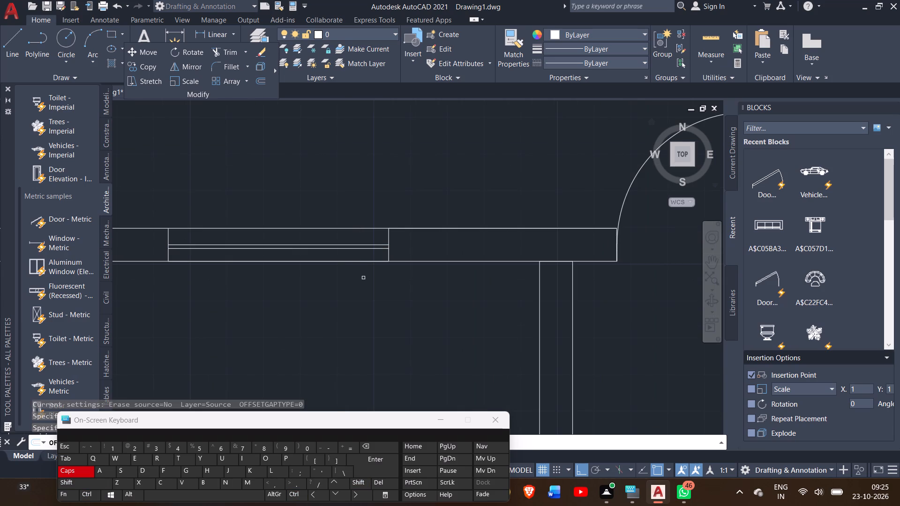
{"action": "scroll", "coordinate": [363, 278], "scroll_direction": "down", "scroll_amount": 4, "text": "ctrl"}
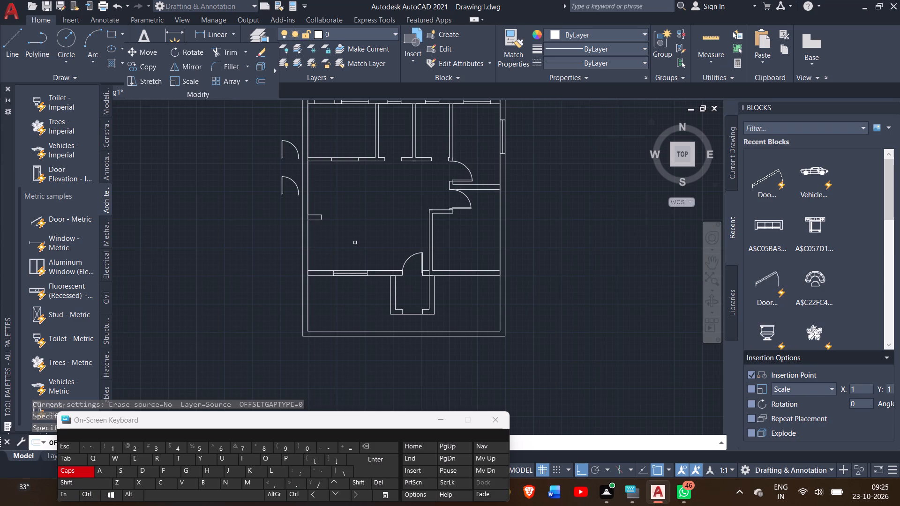
{"action": "right_click", "coordinate": [211, 246]}
{"action": "left_click", "coordinate": [221, 251]}
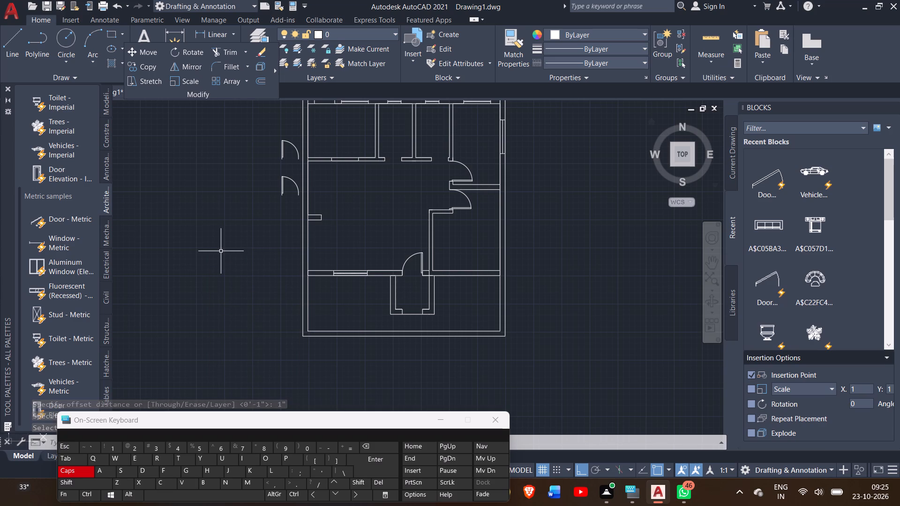
Outline a 5' window opening in the west outer wall, between the southern cross wall and the stub wall: across, 5' north, and back across.
{"action": "left_click", "coordinate": [7, 59]}
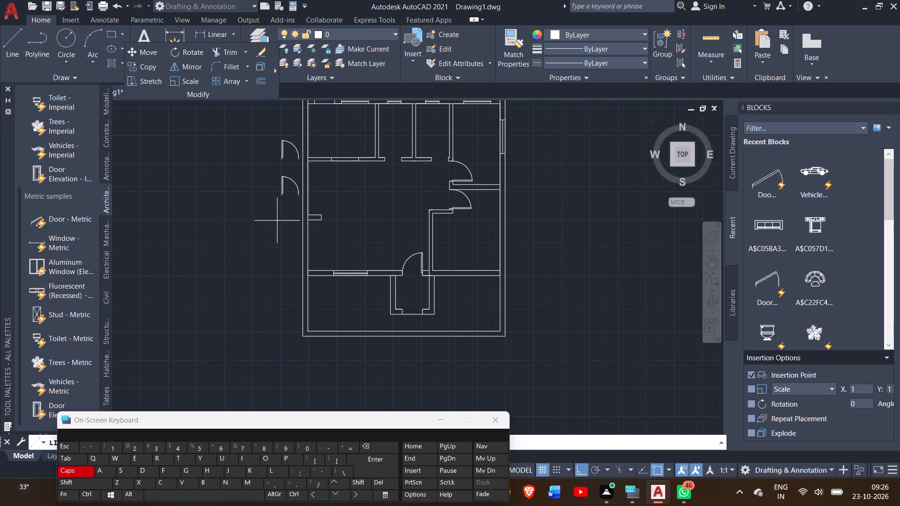
{"action": "scroll", "coordinate": [303, 247], "scroll_direction": "up", "scroll_amount": 2, "text": "ctrl"}
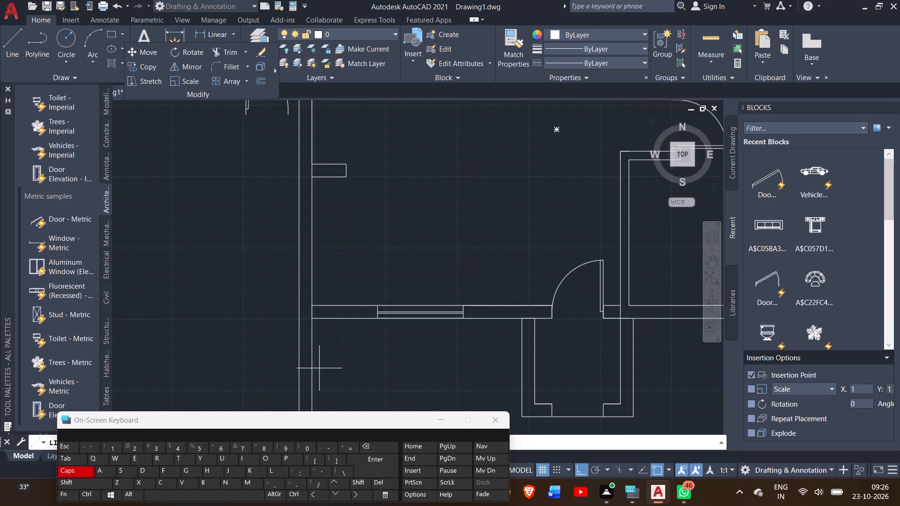
{"action": "left_click_drag", "start_coordinate": [312, 306], "coordinate": [312, 275]}
{"action": "left_click_drag", "start_coordinate": [312, 275], "coordinate": [299, 273]}
{"action": "left_click_drag", "start_coordinate": [299, 273], "coordinate": [302, 207]}
{"action": "type", "text": "5'"}
{"action": "key", "text": "Return"}
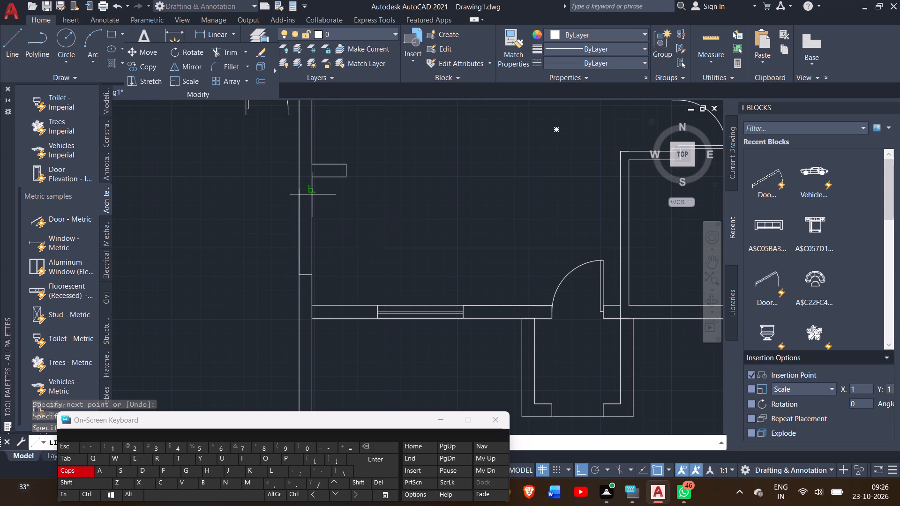
{"action": "left_click", "coordinate": [311, 189]}
{"action": "right_click", "coordinate": [313, 194]}
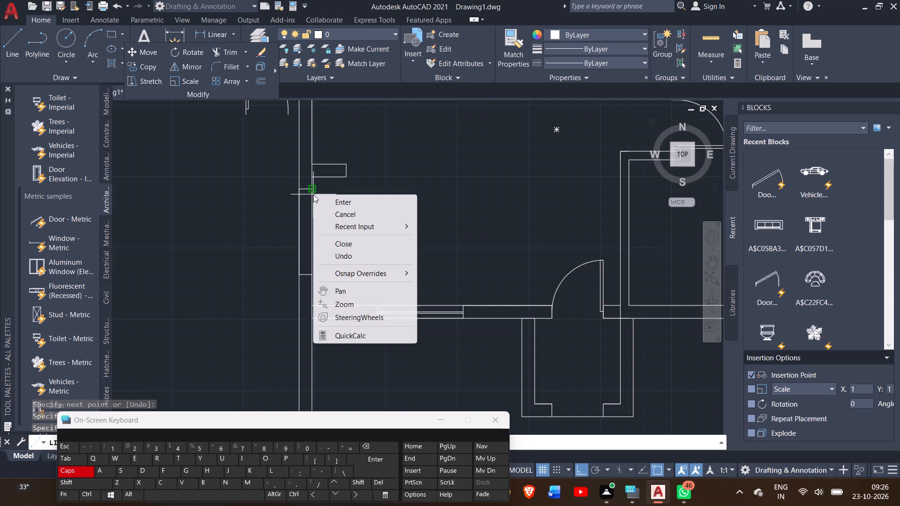
{"action": "left_click", "coordinate": [327, 199]}
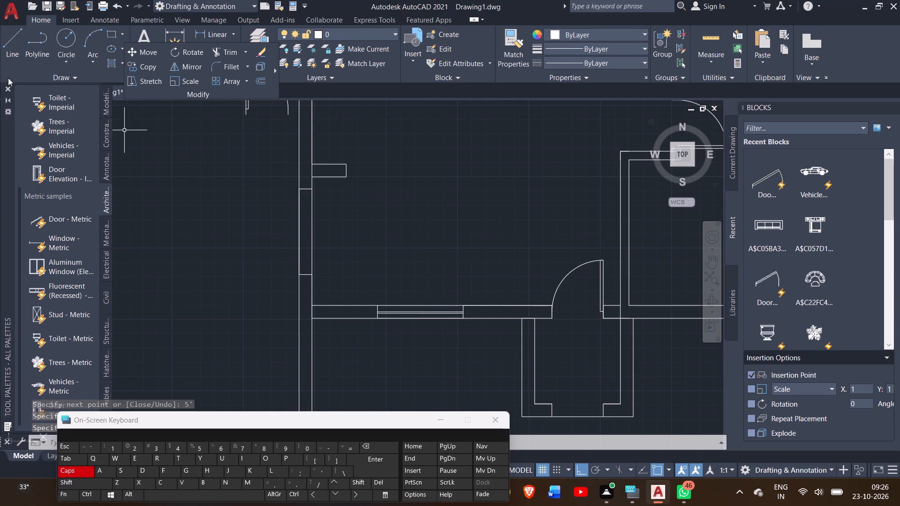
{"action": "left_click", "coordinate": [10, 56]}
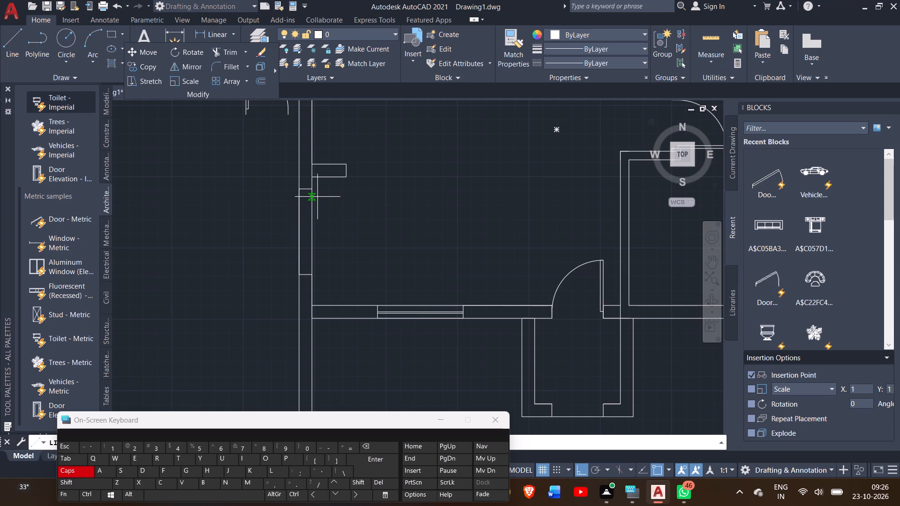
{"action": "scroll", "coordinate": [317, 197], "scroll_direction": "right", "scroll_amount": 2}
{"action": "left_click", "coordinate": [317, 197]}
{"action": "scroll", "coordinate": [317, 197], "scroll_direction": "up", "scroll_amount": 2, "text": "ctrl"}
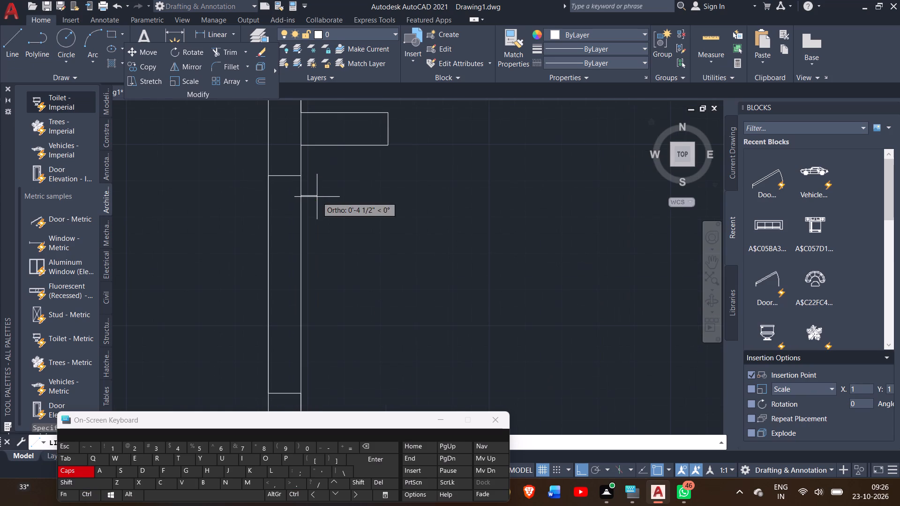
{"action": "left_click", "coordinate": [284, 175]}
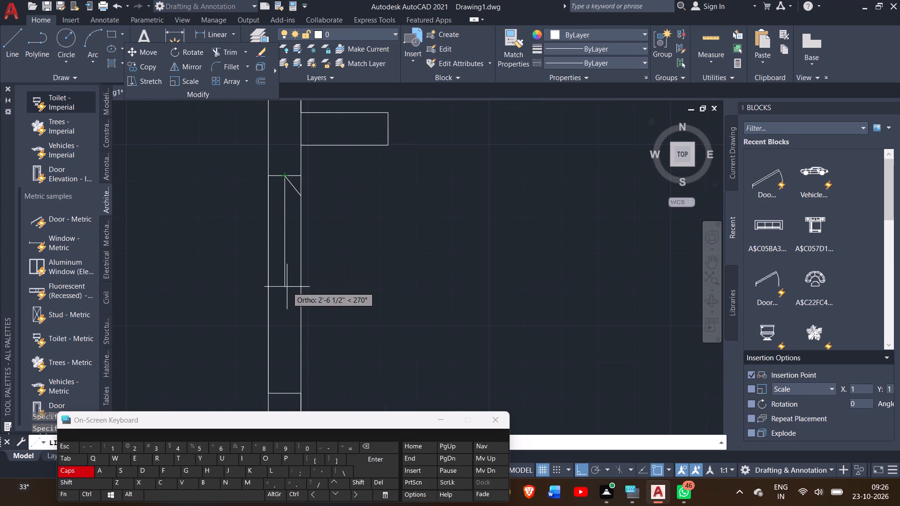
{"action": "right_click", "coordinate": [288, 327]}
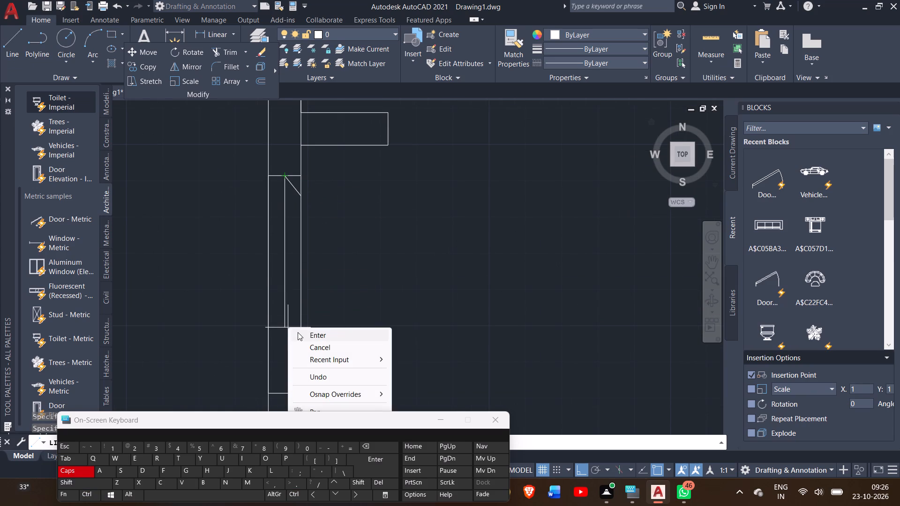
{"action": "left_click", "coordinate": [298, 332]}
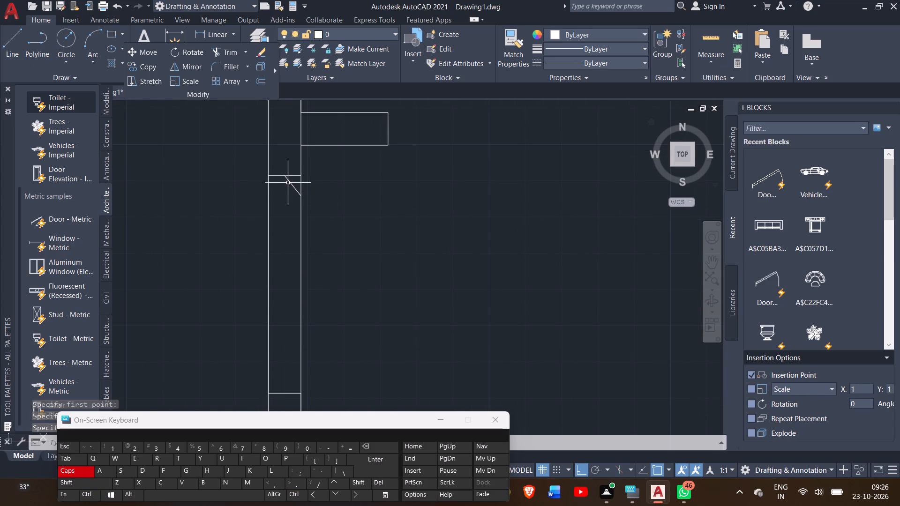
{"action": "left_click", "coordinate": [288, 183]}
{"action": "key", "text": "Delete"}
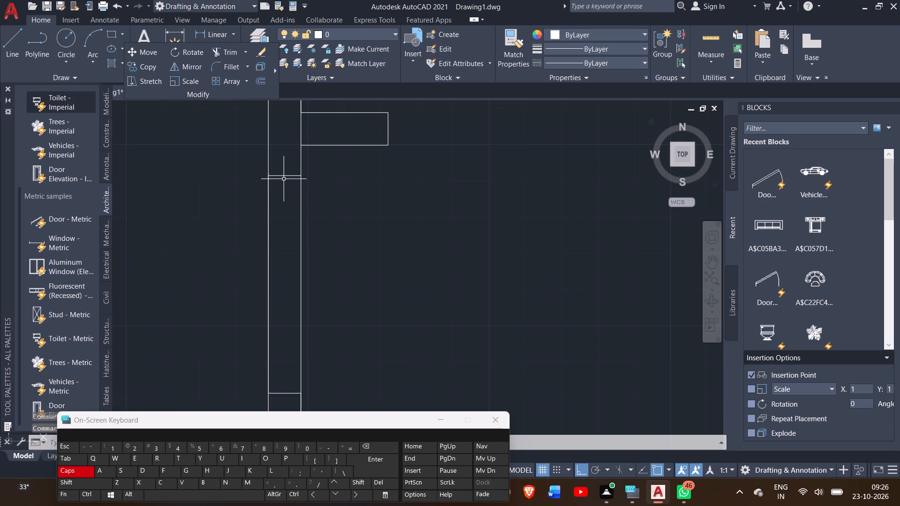
Draw a line along the middle of the west wall between the midpoints of the new 5' opening's two end lines.
{"action": "left_click", "coordinate": [18, 49]}
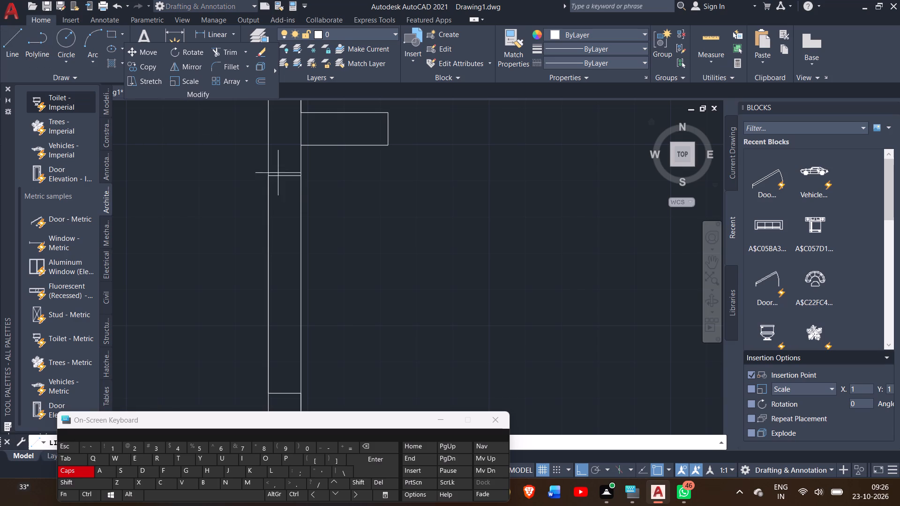
{"action": "left_click_drag", "start_coordinate": [284, 176], "coordinate": [297, 265]}
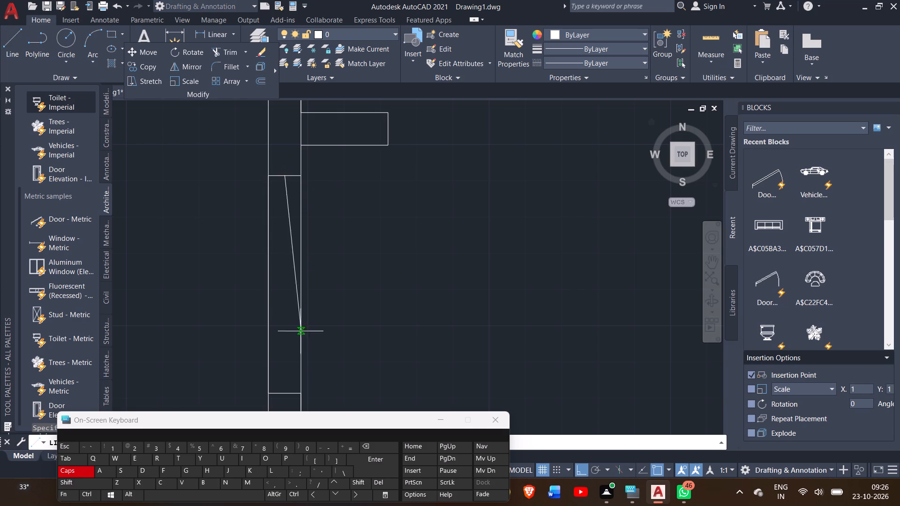
{"action": "left_click", "coordinate": [286, 393]}
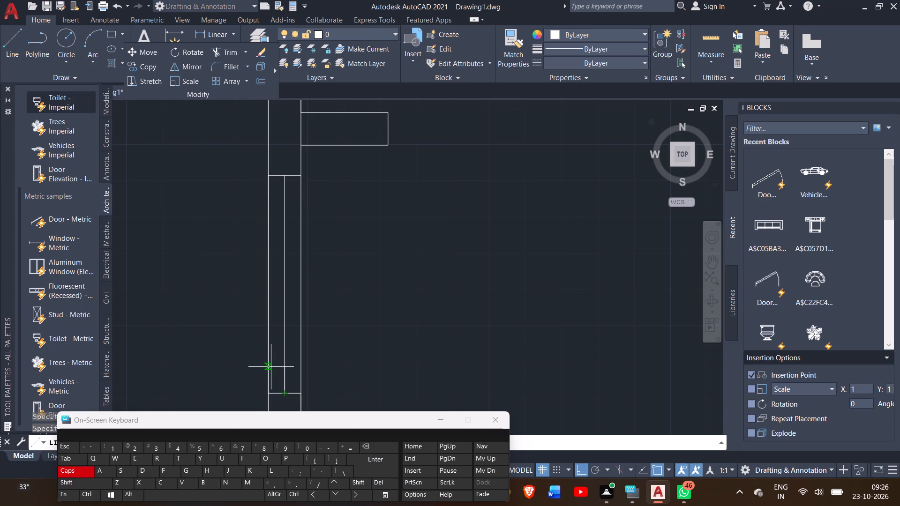
{"action": "right_click", "coordinate": [280, 366]}
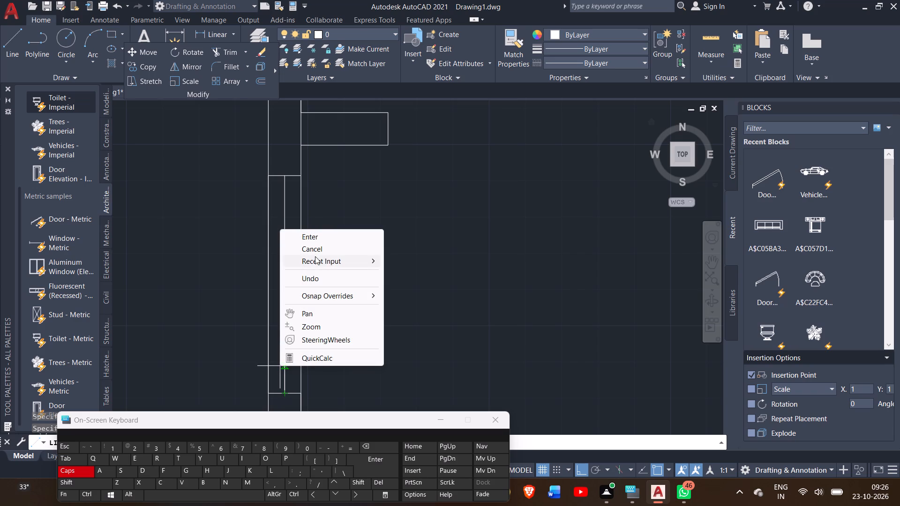
{"action": "left_click", "coordinate": [322, 242]}
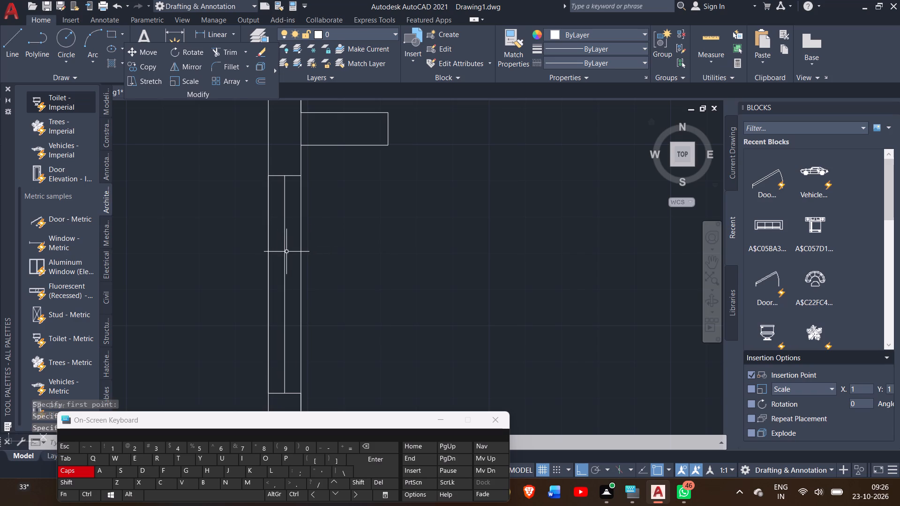
Offset the middle line of the west wall's 5' window opening by 1" to the west.
{"action": "left_click", "coordinate": [284, 252]}
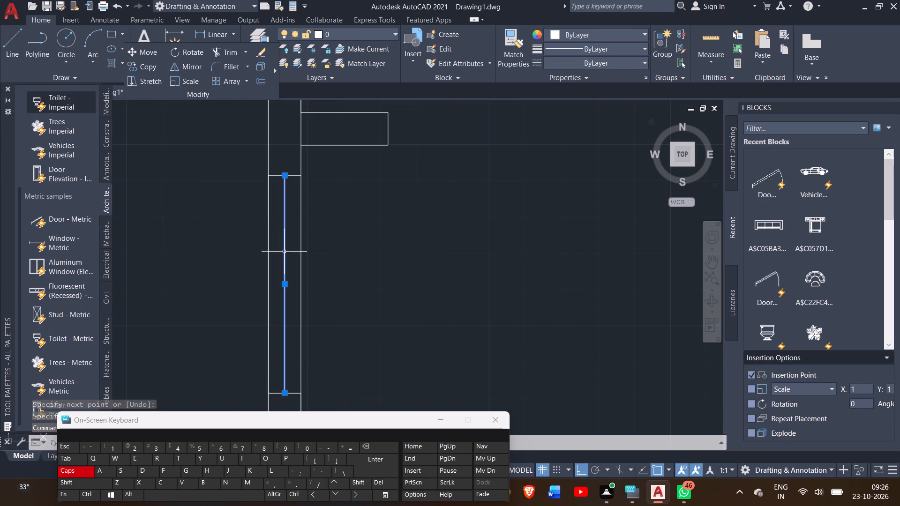
{"action": "type", "text": "OFF"}
{"action": "key", "text": "Return"}
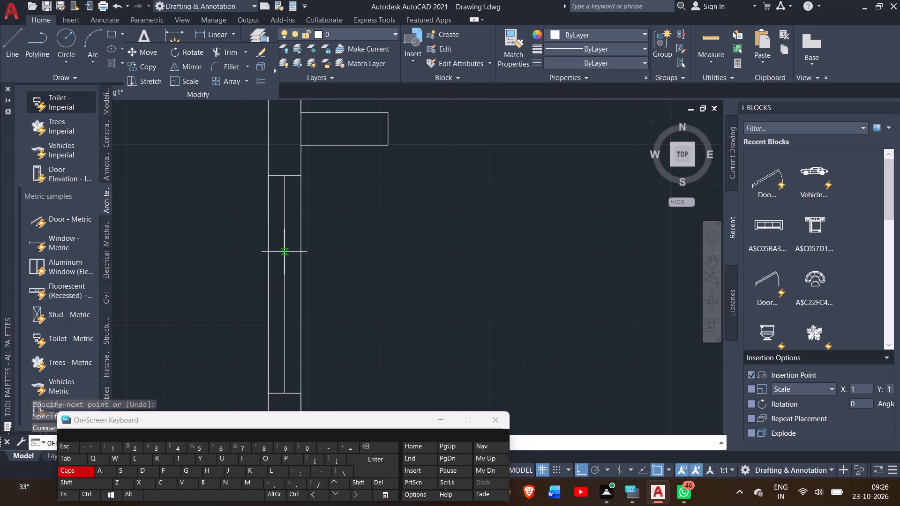
{"action": "key", "text": "1"}
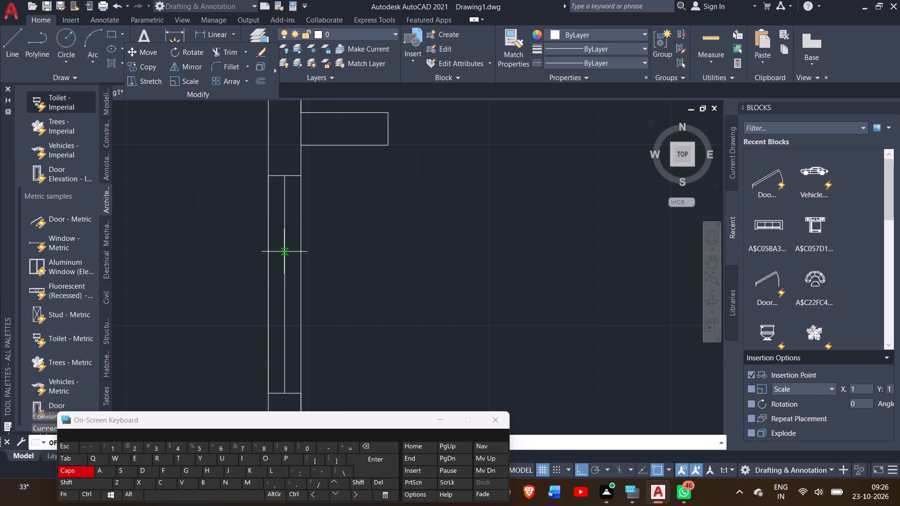
{"action": "key", "text": "shift+quotedbl"}
{"action": "key", "text": "Return"}
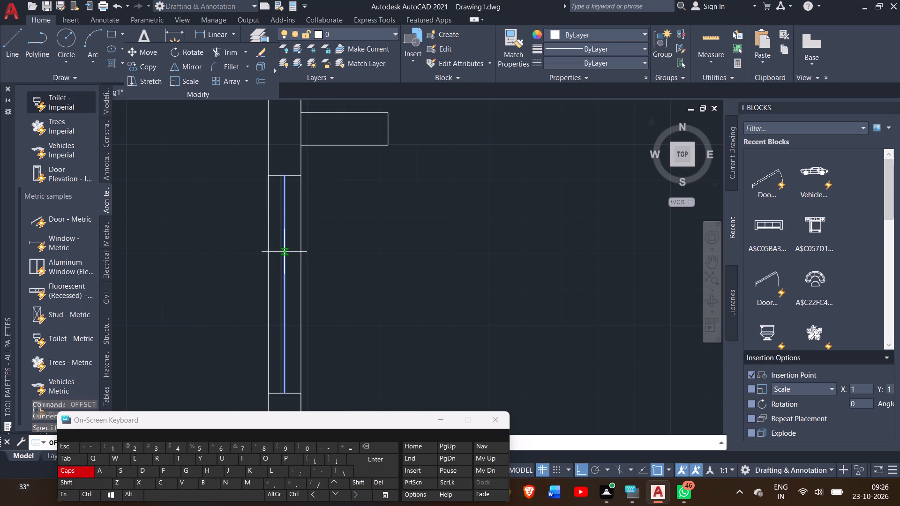
{"action": "scroll", "coordinate": [284, 252], "scroll_direction": "up", "scroll_amount": 1, "text": "ctrl"}
{"action": "left_click", "coordinate": [262, 255]}
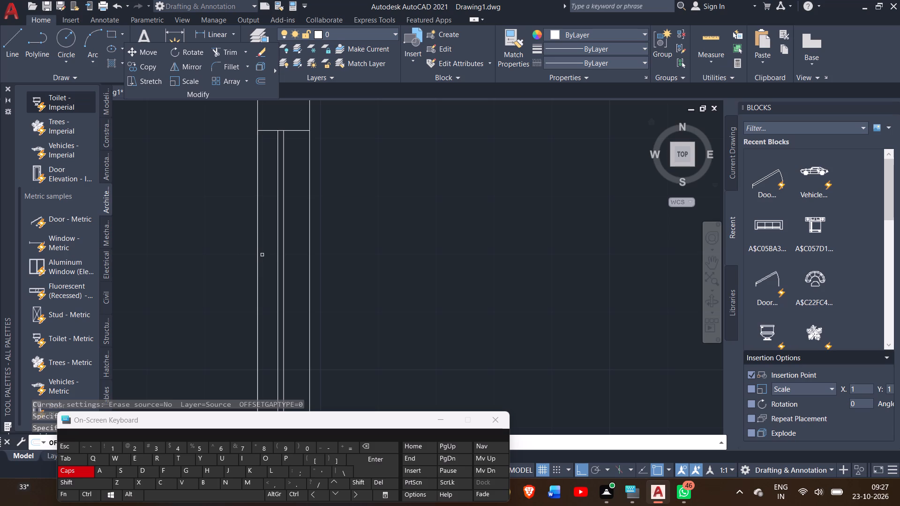
{"action": "scroll", "coordinate": [313, 239], "scroll_direction": "down", "scroll_amount": 4, "text": "ctrl"}
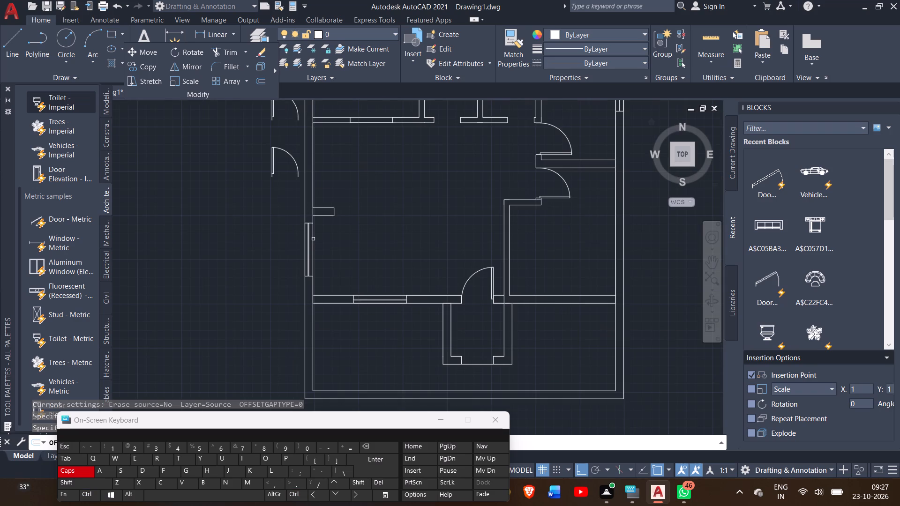
{"action": "right_click", "coordinate": [180, 283]}
{"action": "left_click", "coordinate": [196, 290]}
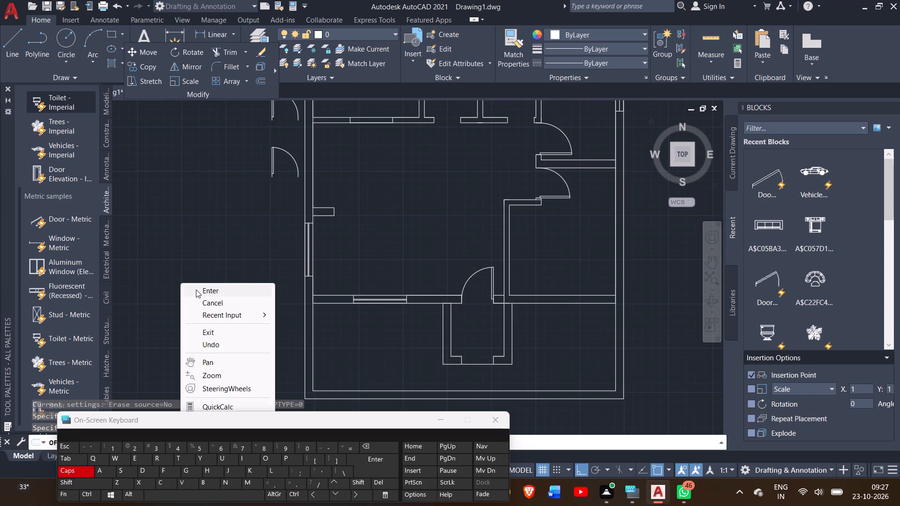
From the stub wall's north corner, draw a line north along the west wall, across the wall's thickness, and 5' north along its outer face.
{"action": "left_click", "coordinate": [15, 44]}
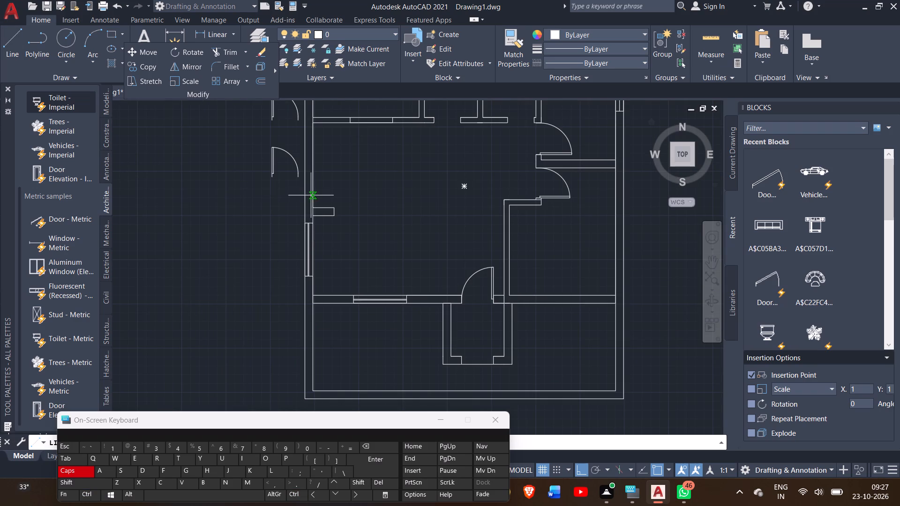
{"action": "left_click_drag", "start_coordinate": [313, 211], "coordinate": [311, 195]}
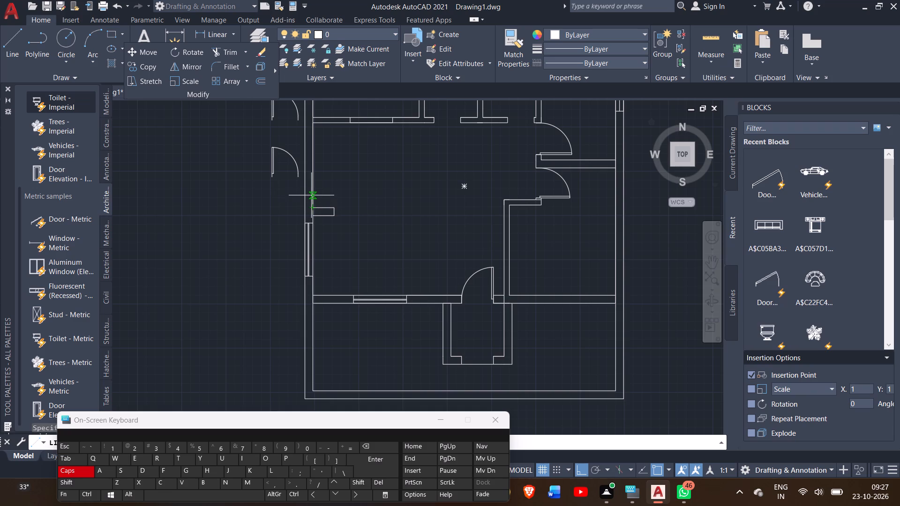
{"action": "left_click", "coordinate": [311, 195]}
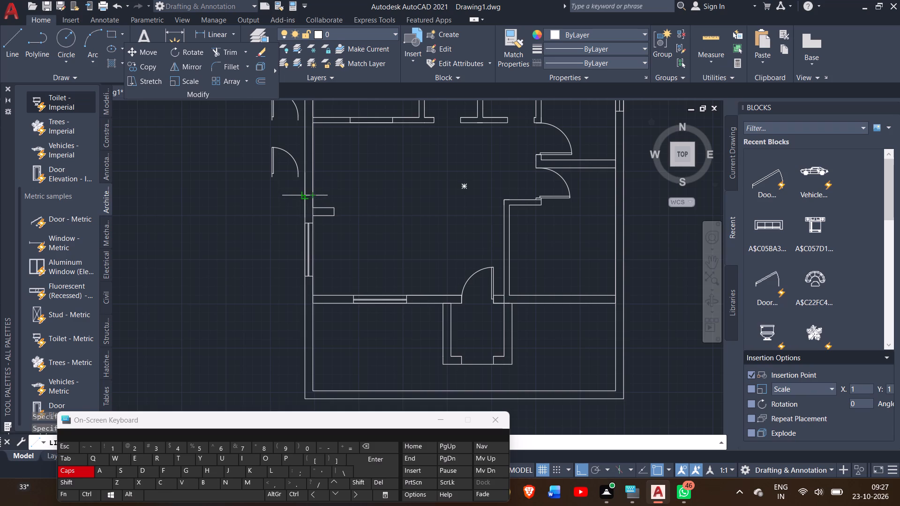
{"action": "left_click_drag", "start_coordinate": [302, 193], "coordinate": [304, 148]}
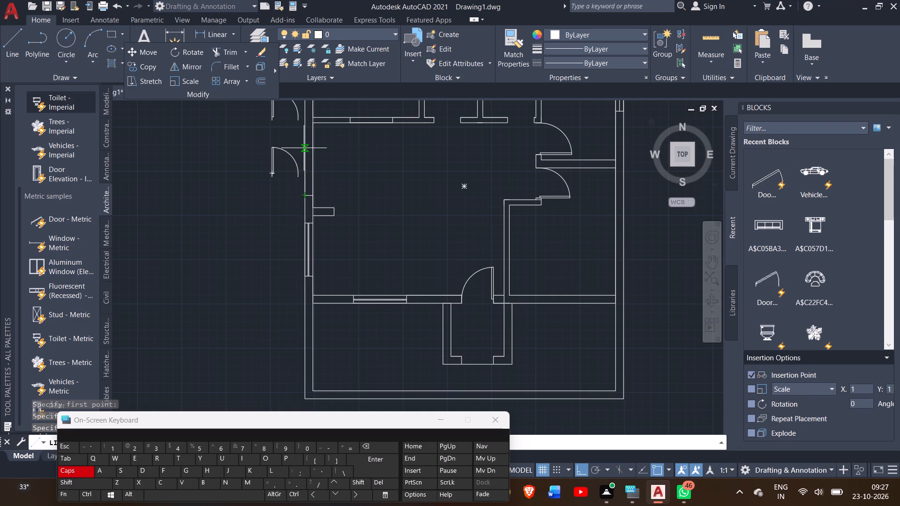
{"action": "type", "text": "5'"}
{"action": "key", "text": "Return"}
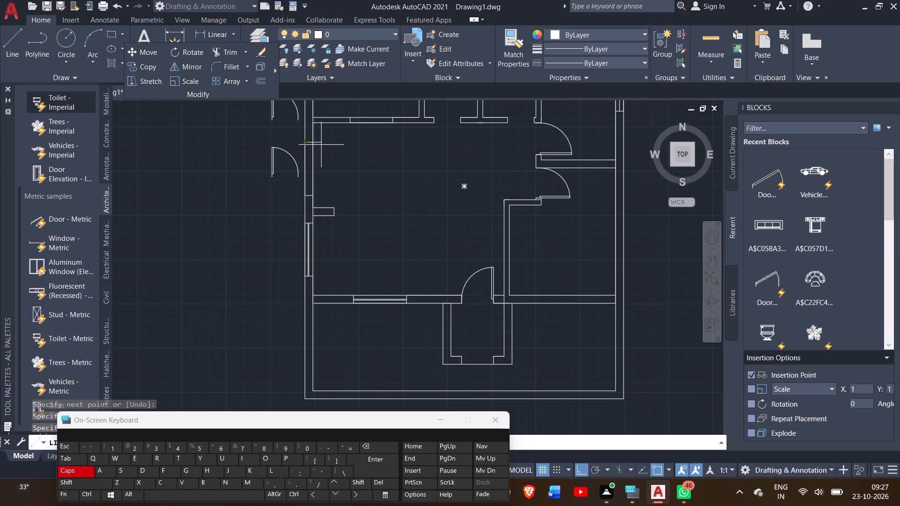
{"action": "right_click", "coordinate": [328, 144]}
{"action": "left_click", "coordinate": [342, 148]}
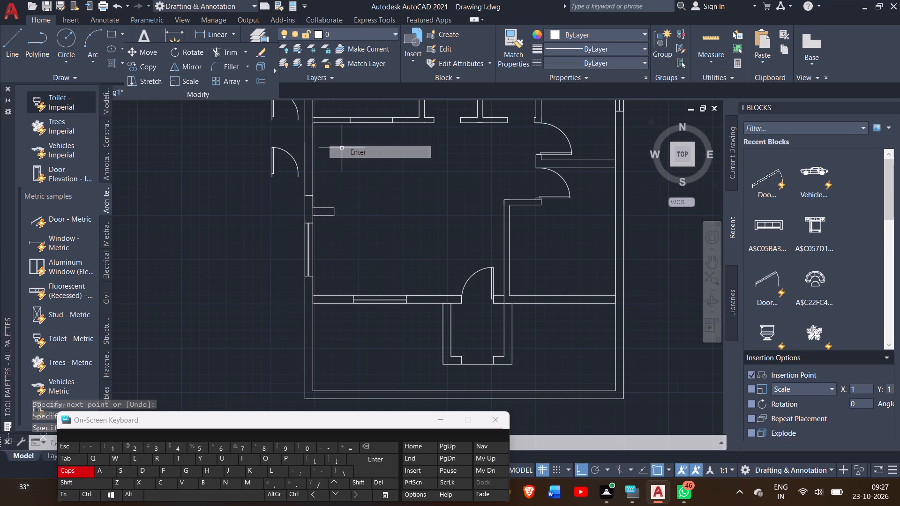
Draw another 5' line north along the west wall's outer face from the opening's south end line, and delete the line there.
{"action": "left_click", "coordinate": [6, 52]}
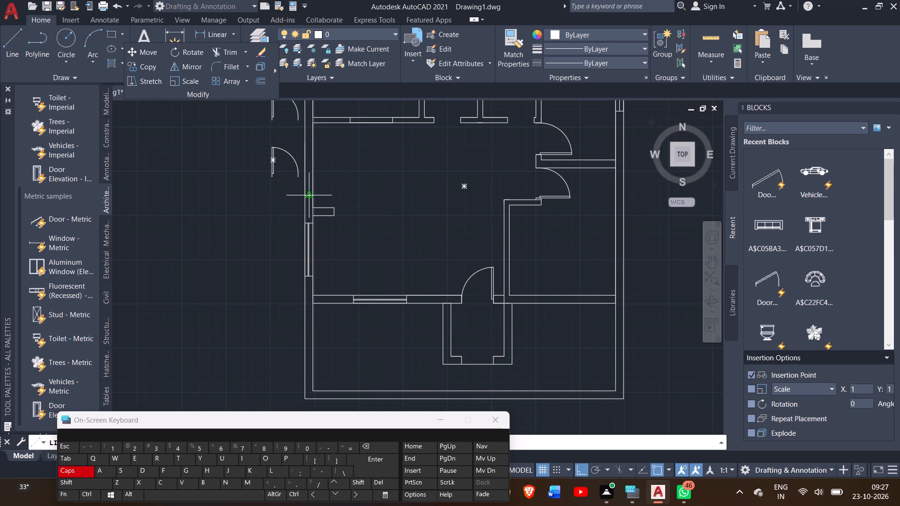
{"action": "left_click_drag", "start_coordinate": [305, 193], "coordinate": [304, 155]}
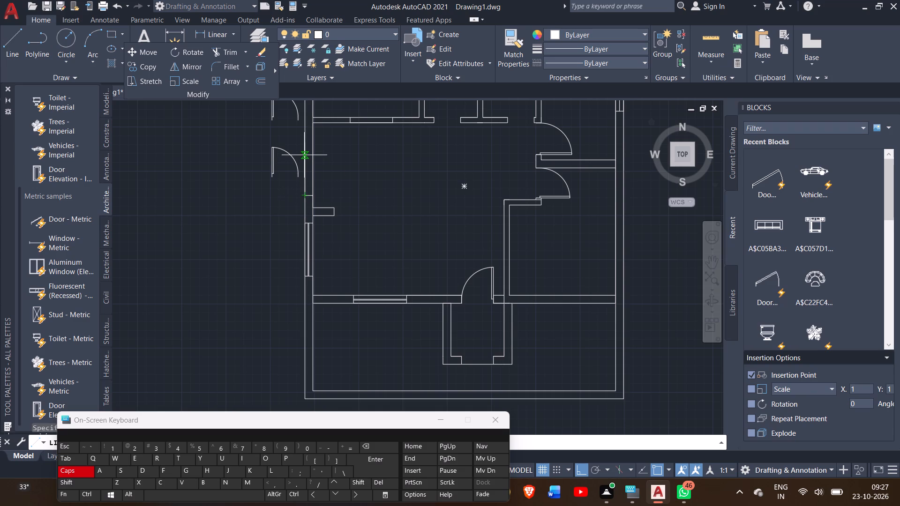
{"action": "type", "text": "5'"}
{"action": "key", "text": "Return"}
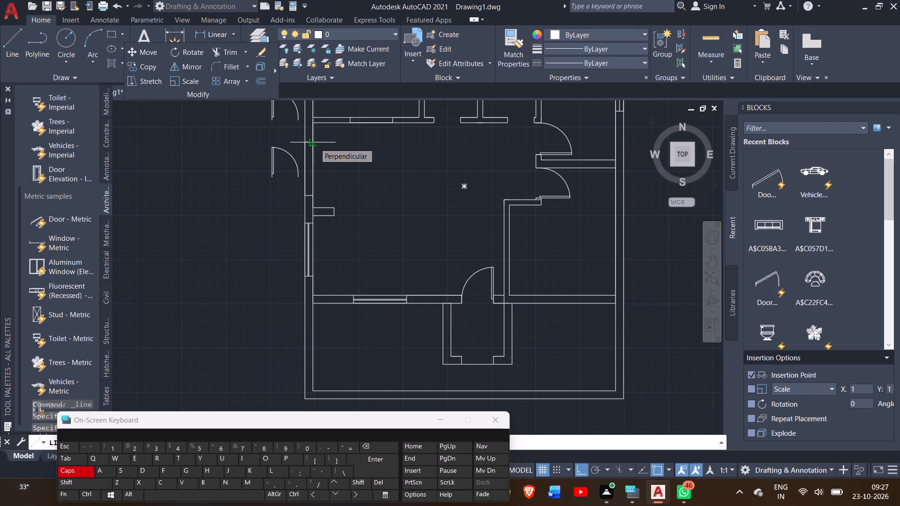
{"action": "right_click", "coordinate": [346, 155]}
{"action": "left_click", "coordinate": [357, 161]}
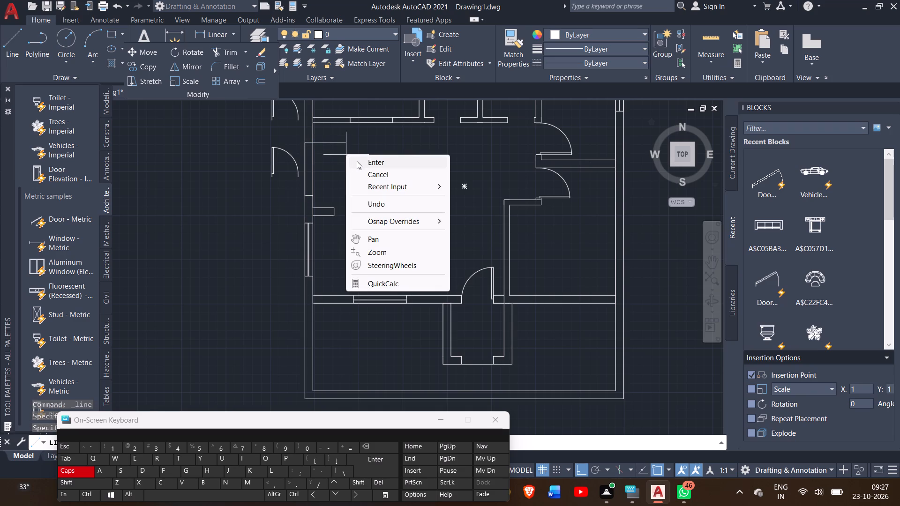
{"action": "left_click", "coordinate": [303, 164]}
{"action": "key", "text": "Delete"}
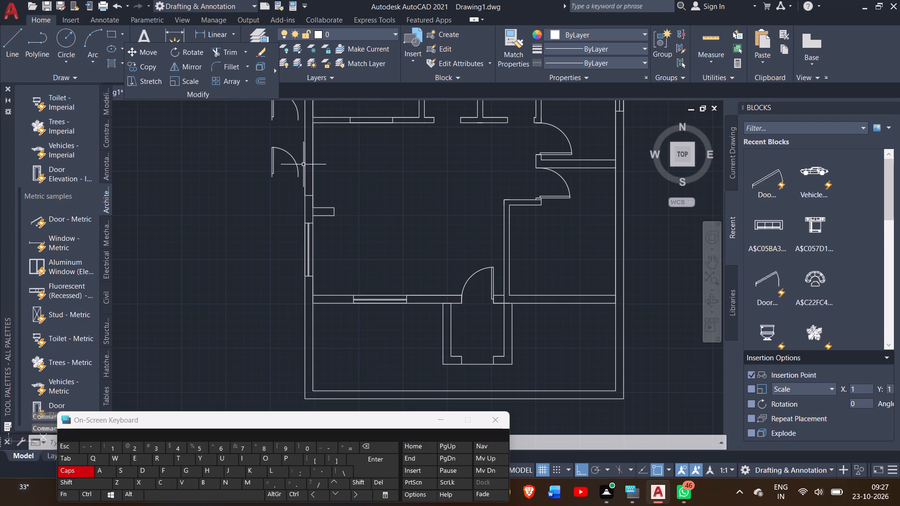
Draw 5' north along the west wall's outer face from the new south end line, and across the wall to close the window opening.
{"action": "left_click", "coordinate": [5, 47]}
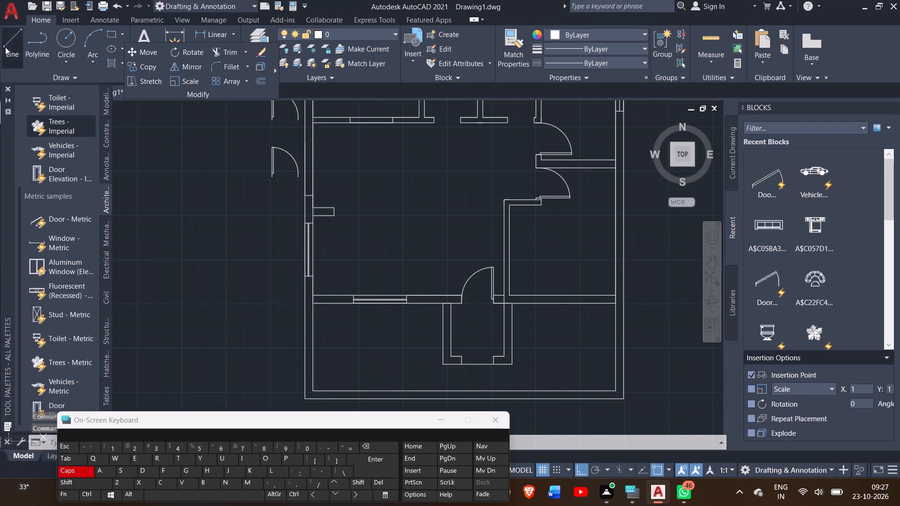
{"action": "scroll", "coordinate": [307, 205], "scroll_direction": "up", "scroll_amount": 2, "text": "ctrl"}
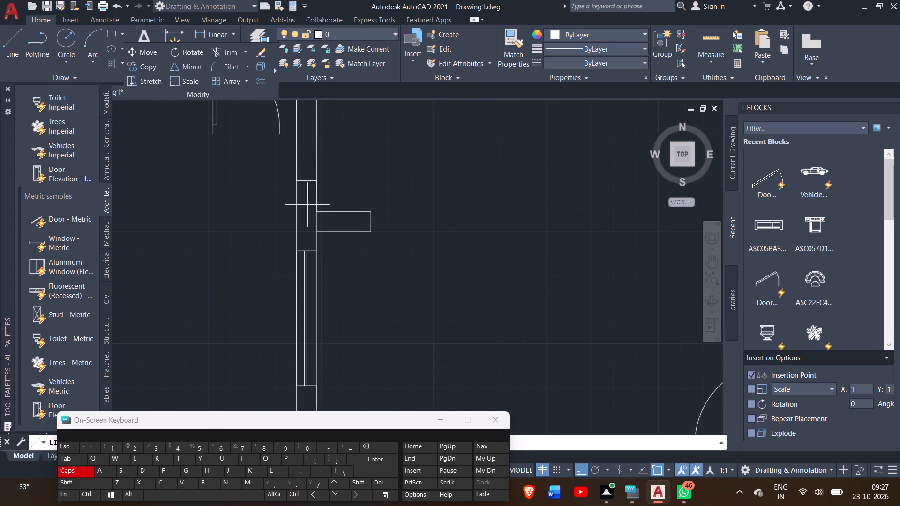
{"action": "left_click", "coordinate": [296, 177]}
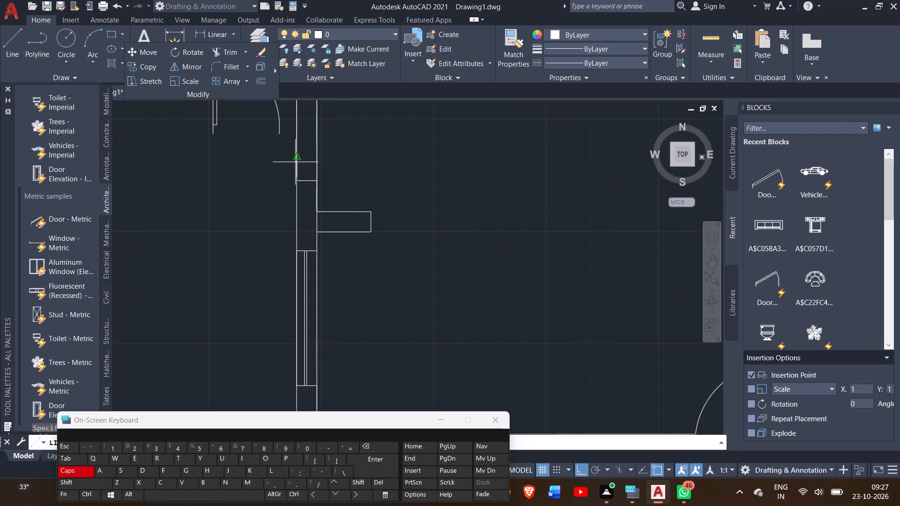
{"action": "scroll", "coordinate": [295, 162], "scroll_direction": "down", "scroll_amount": 3, "text": "ctrl"}
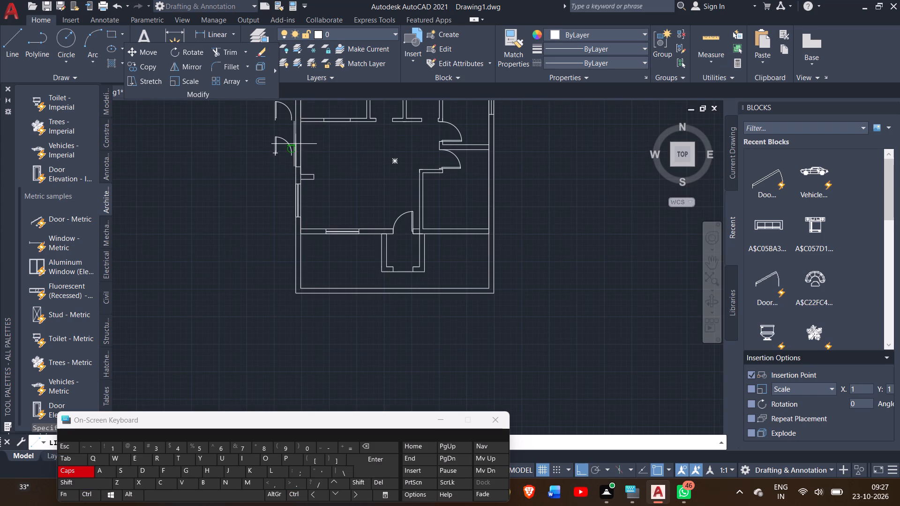
{"action": "type", "text": "5'"}
{"action": "key", "text": "Return"}
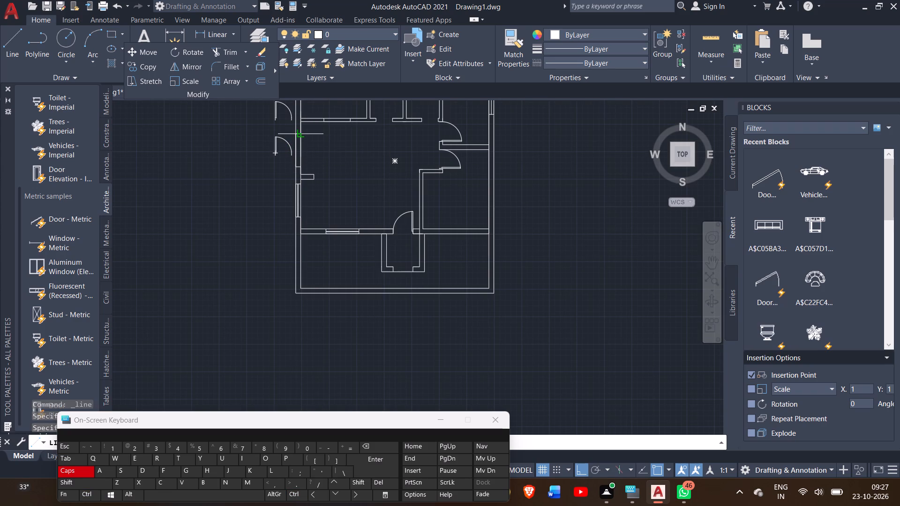
{"action": "left_click", "coordinate": [302, 135]}
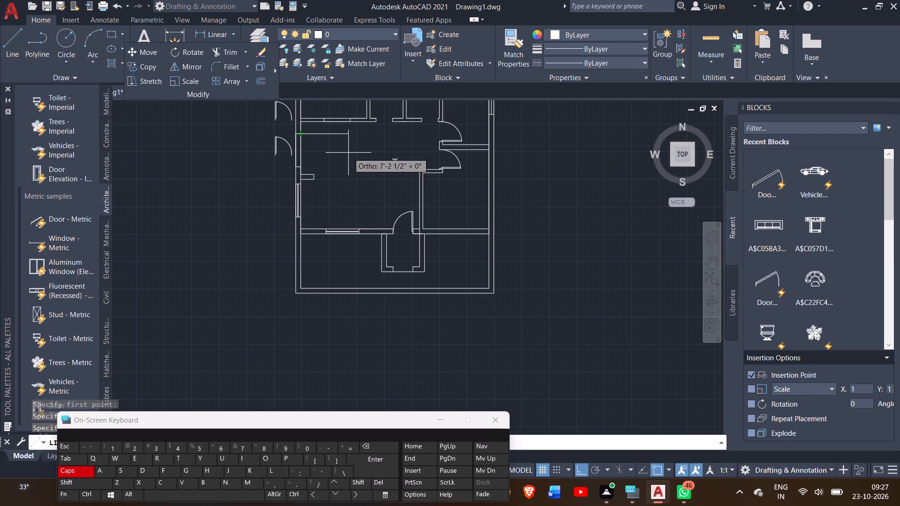
{"action": "right_click", "coordinate": [348, 153]}
{"action": "left_click", "coordinate": [375, 160]}
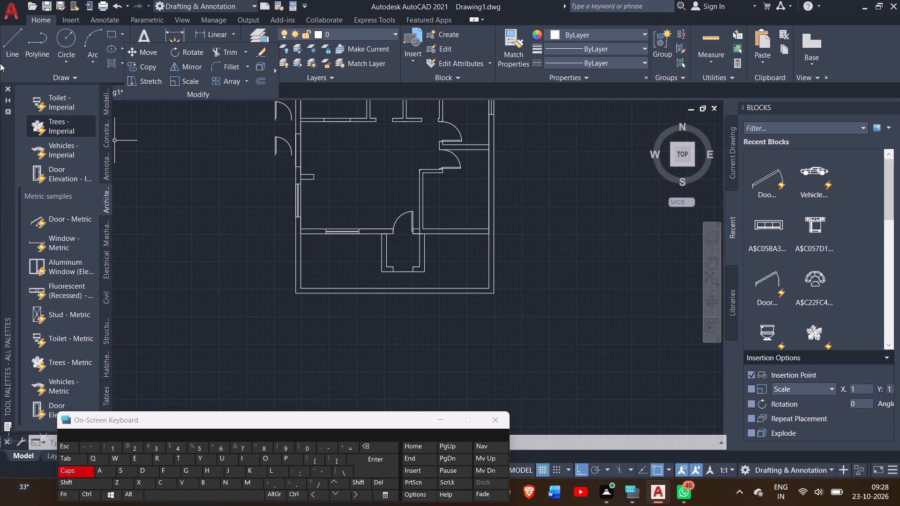
Draw a line along the middle of the west wall between the midpoints of the northern 5' opening's two end lines.
{"action": "left_click", "coordinate": [14, 48]}
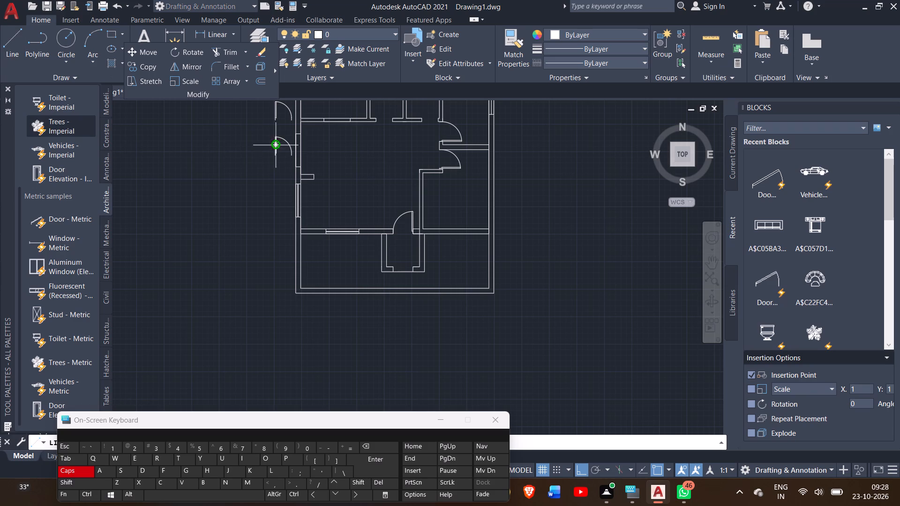
{"action": "scroll", "coordinate": [294, 132], "scroll_direction": "up", "scroll_amount": 2, "text": "ctrl"}
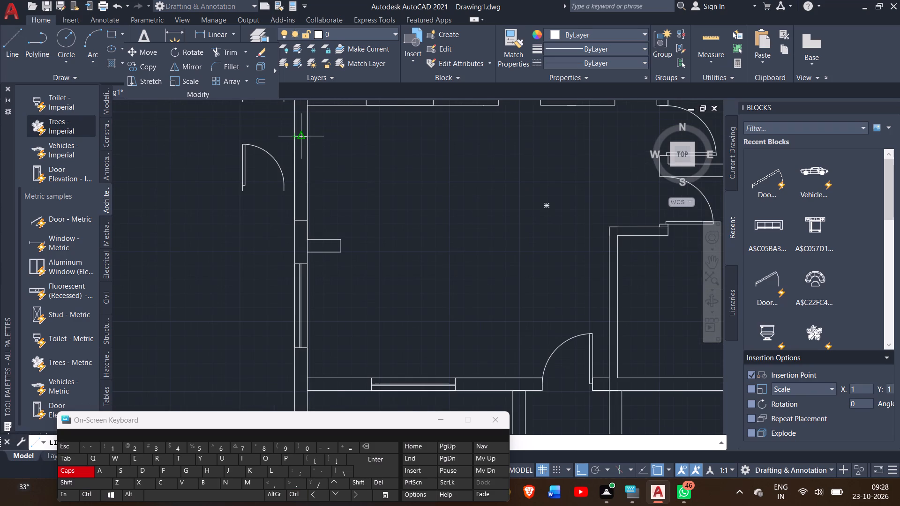
{"action": "left_click_drag", "start_coordinate": [300, 134], "coordinate": [300, 196]}
{"action": "left_click", "coordinate": [302, 220]}
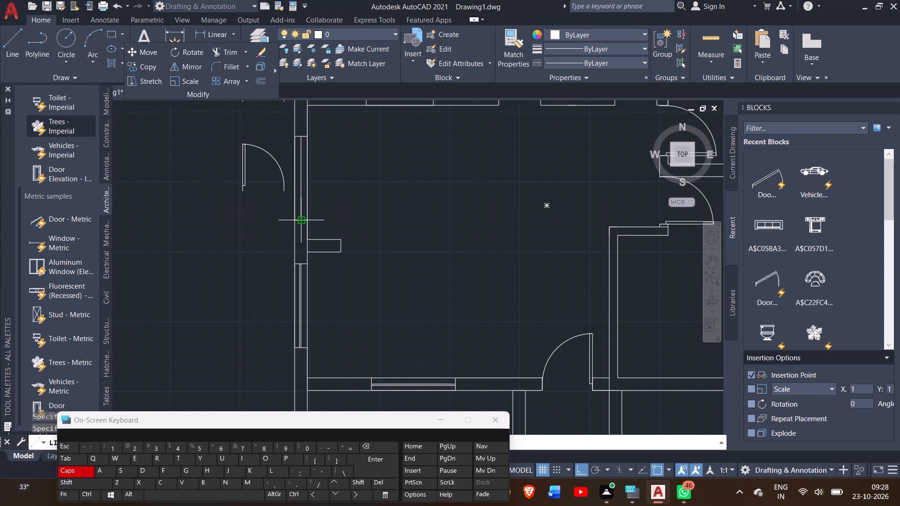
{"action": "right_click", "coordinate": [313, 217]}
{"action": "left_click", "coordinate": [323, 225]}
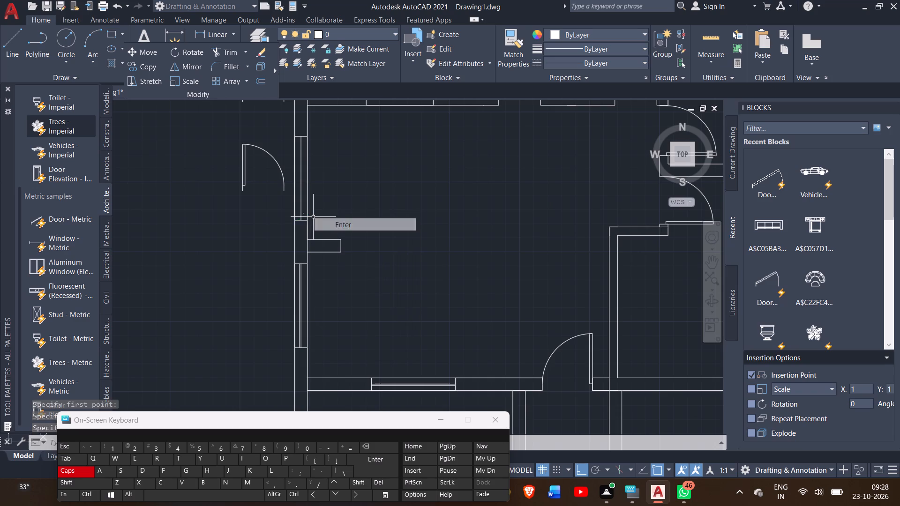
Offset the middle line of the 5' window opening north of the stub wall by 1" to the west.
{"action": "left_click", "coordinate": [301, 199]}
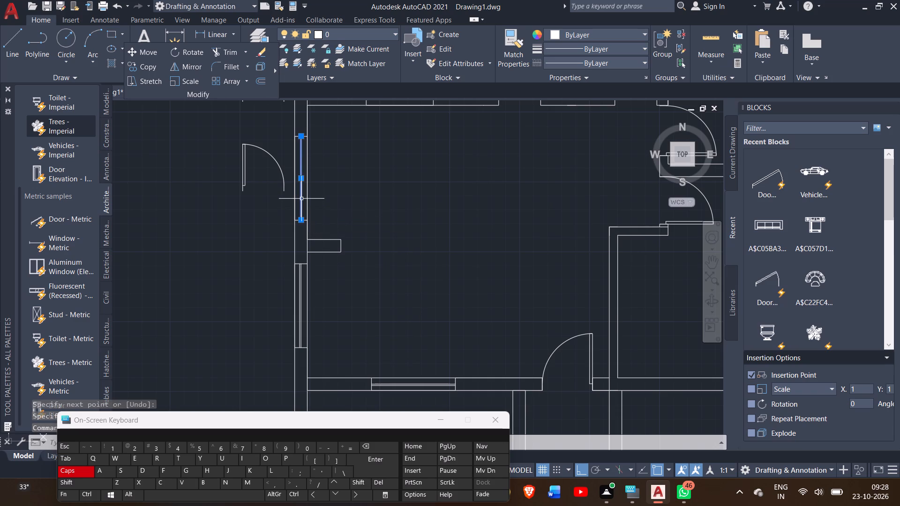
{"action": "type", "text": "OFF"}
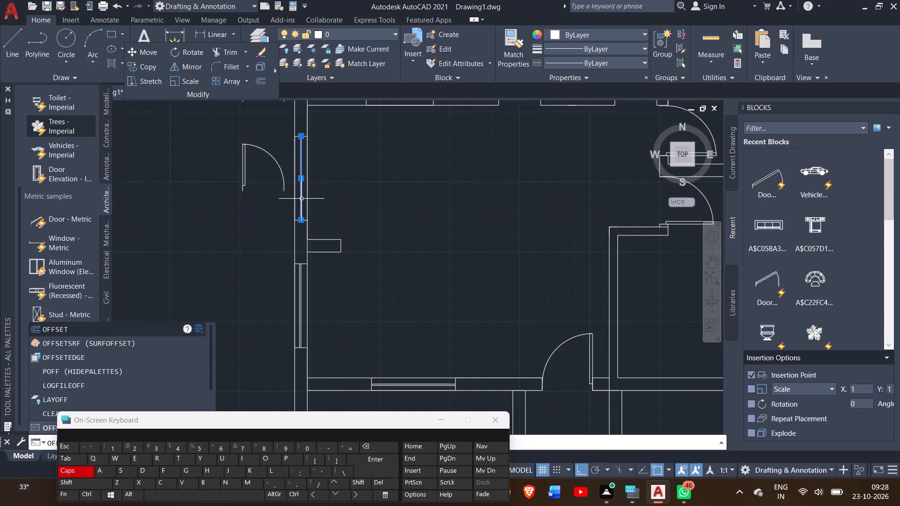
{"action": "key", "text": "Return"}
{"action": "key", "text": "1"}
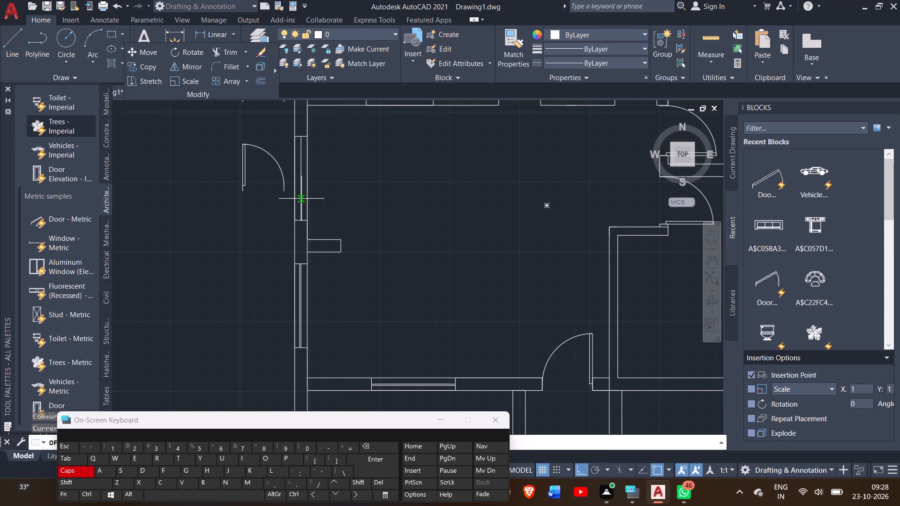
{"action": "key", "text": "shift+quotedbl"}
{"action": "key", "text": "Return"}
{"action": "scroll", "coordinate": [301, 199], "scroll_direction": "up", "scroll_amount": 2, "text": "ctrl"}
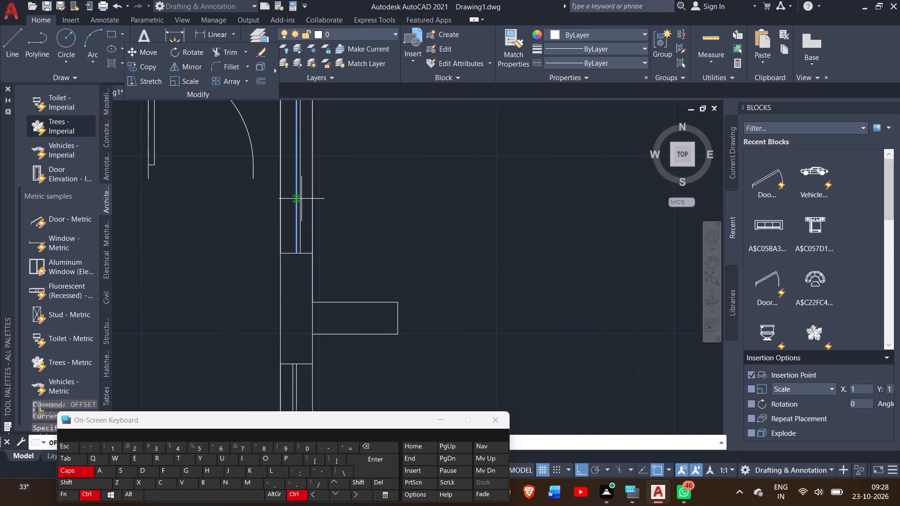
{"action": "left_click", "coordinate": [277, 196]}
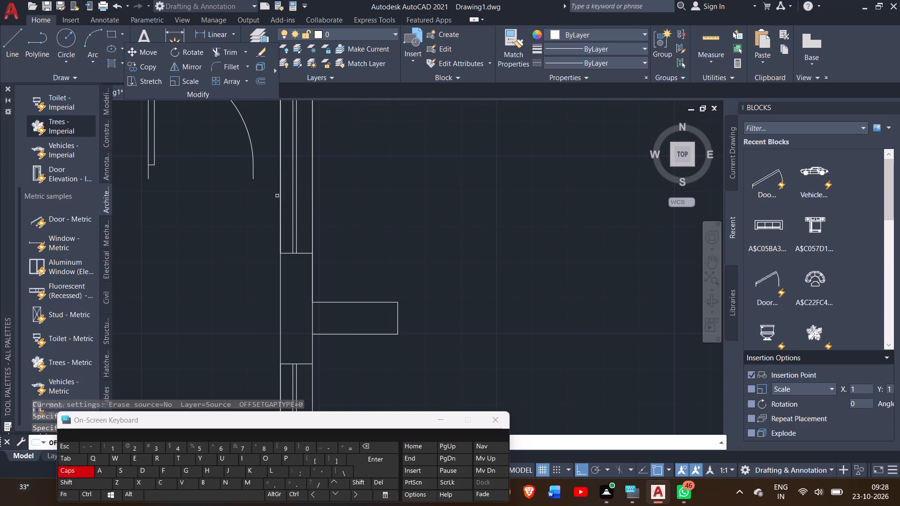
{"action": "scroll", "coordinate": [307, 229], "scroll_direction": "down", "scroll_amount": 2, "text": "ctrl"}
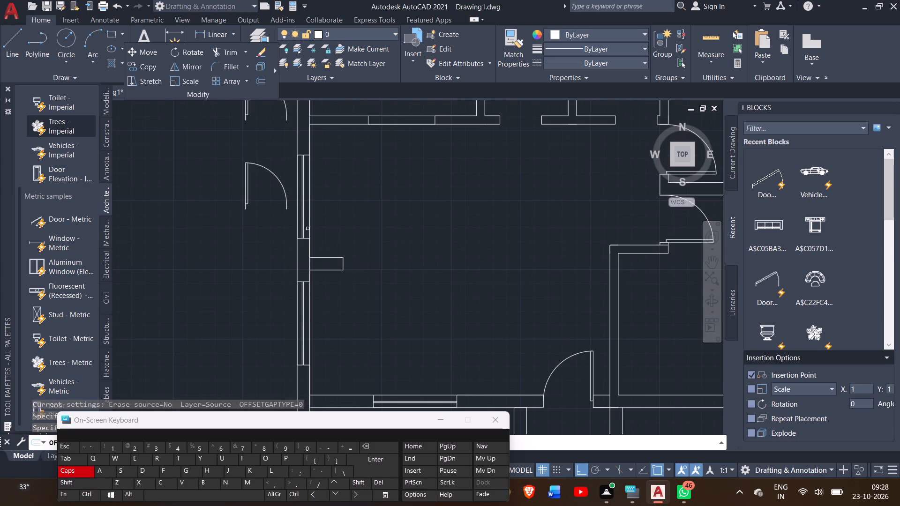
{"action": "scroll", "coordinate": [307, 229], "scroll_direction": "down", "scroll_amount": 1, "text": "ctrl"}
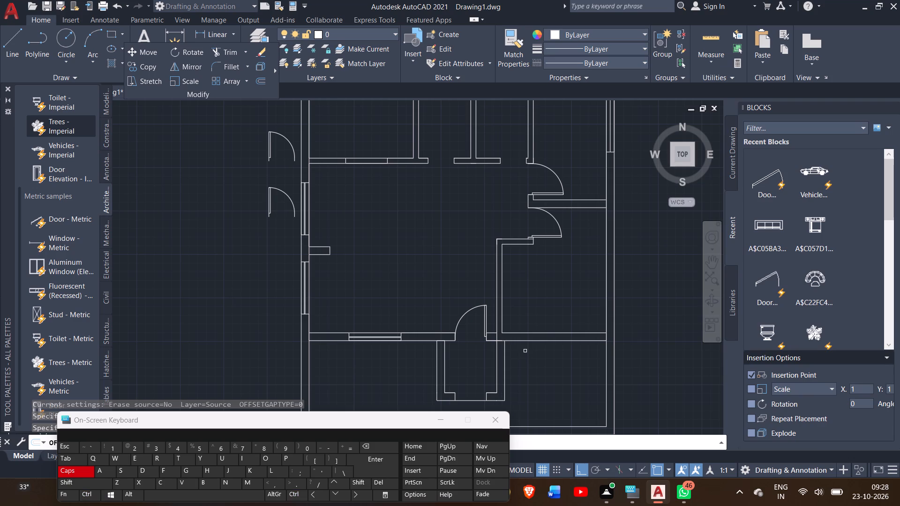
{"action": "right_click", "coordinate": [207, 297]}
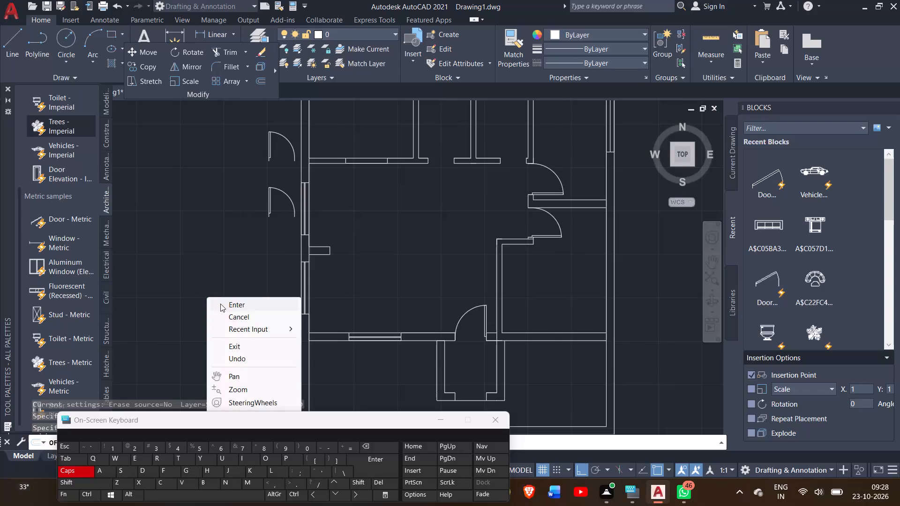
{"action": "left_click", "coordinate": [220, 304]}
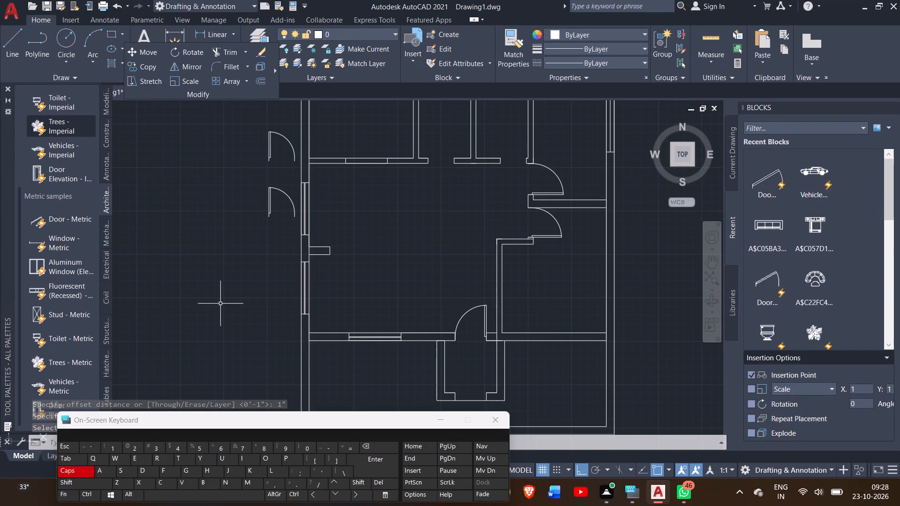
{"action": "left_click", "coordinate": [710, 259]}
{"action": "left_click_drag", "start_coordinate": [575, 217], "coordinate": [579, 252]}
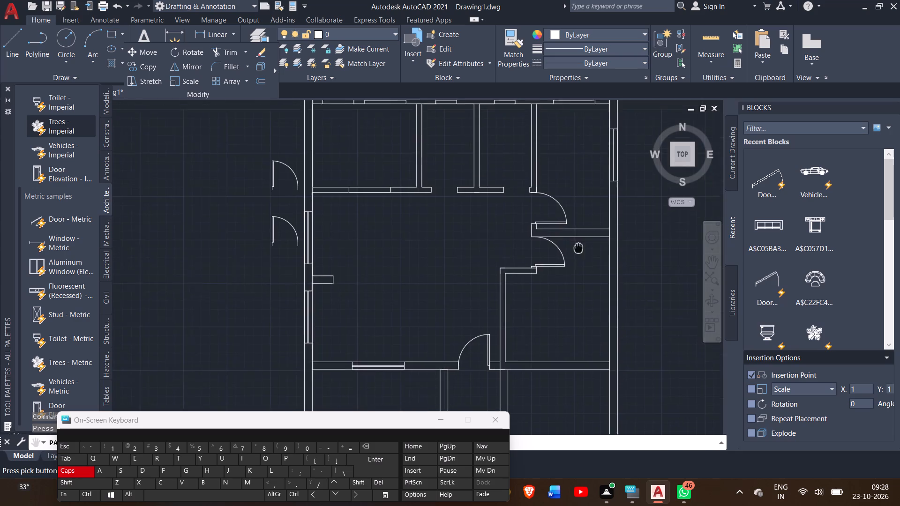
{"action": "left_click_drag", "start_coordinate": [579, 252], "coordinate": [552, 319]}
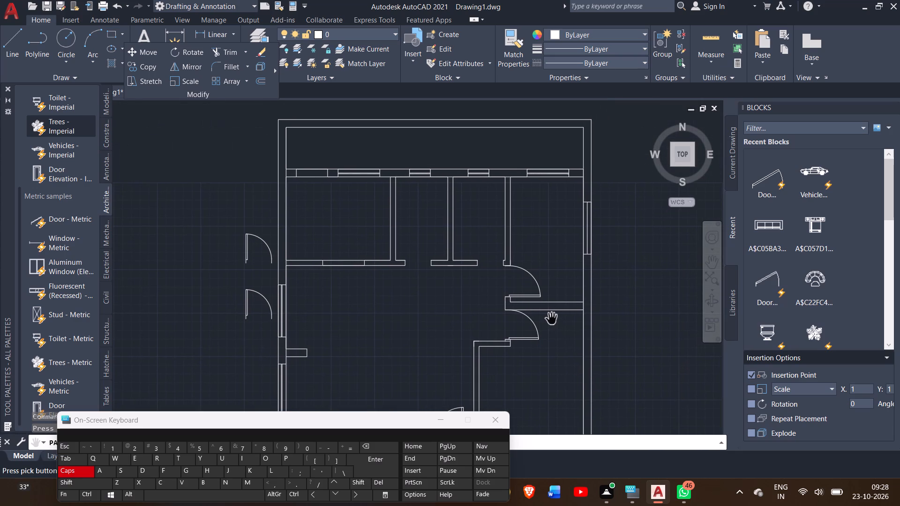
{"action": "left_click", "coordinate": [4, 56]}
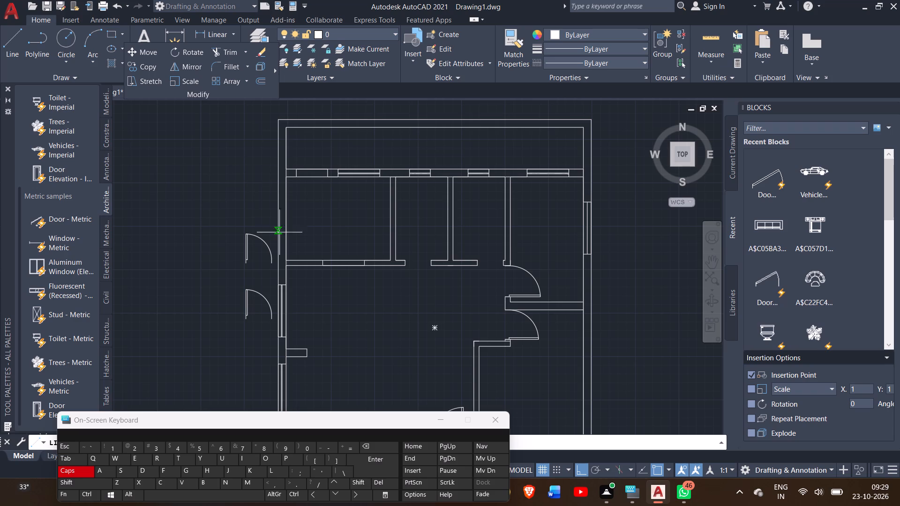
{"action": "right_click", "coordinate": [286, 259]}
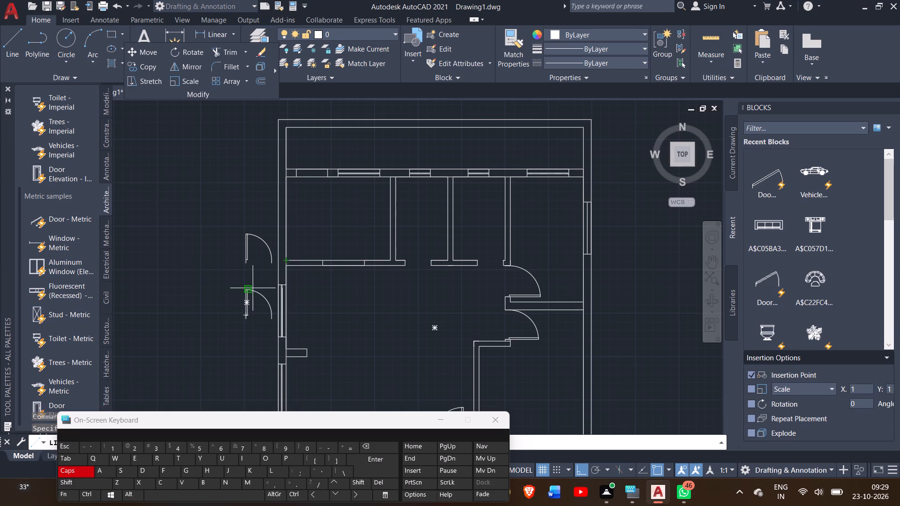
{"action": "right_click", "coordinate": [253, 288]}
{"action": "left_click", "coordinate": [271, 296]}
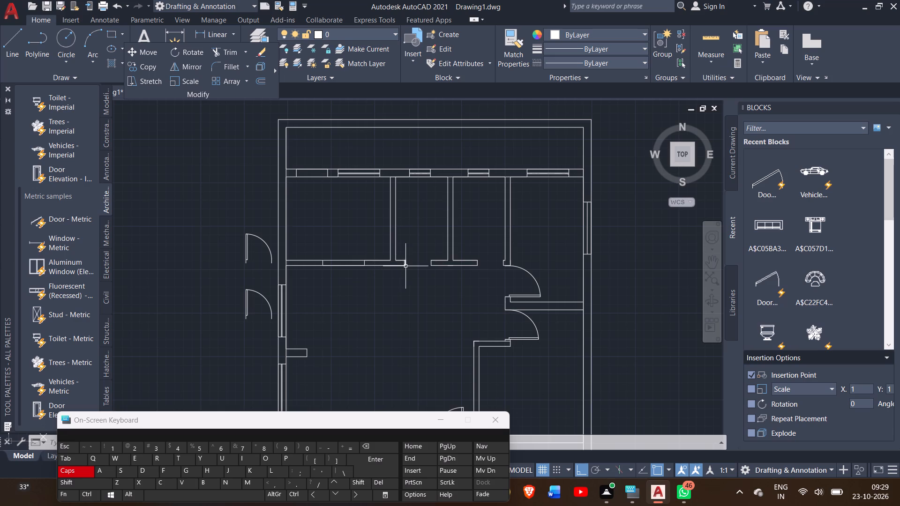
Draw lines from the partition's south corner down the east wall's inner face, across the wall, 4' south along its outer face, and back across.
{"action": "left_click", "coordinate": [712, 270]}
{"action": "left_click_drag", "start_coordinate": [669, 280], "coordinate": [590, 228]}
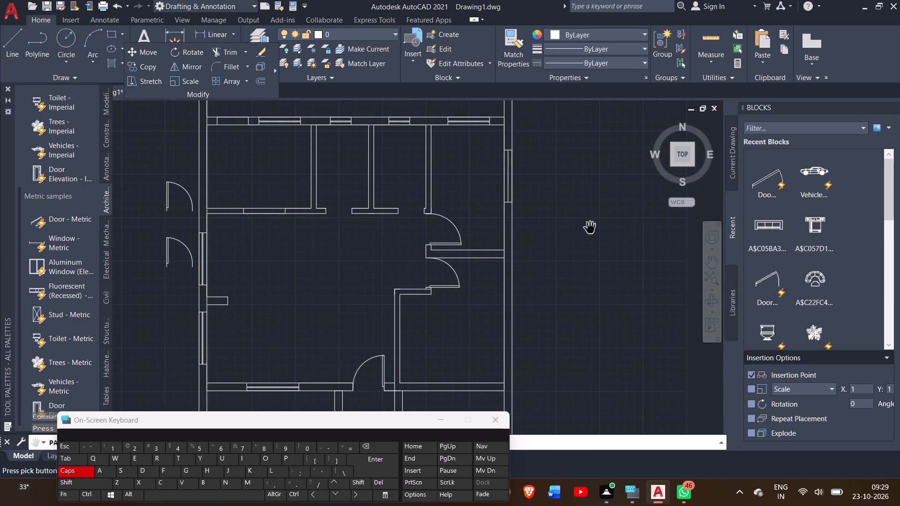
{"action": "left_click", "coordinate": [10, 51]}
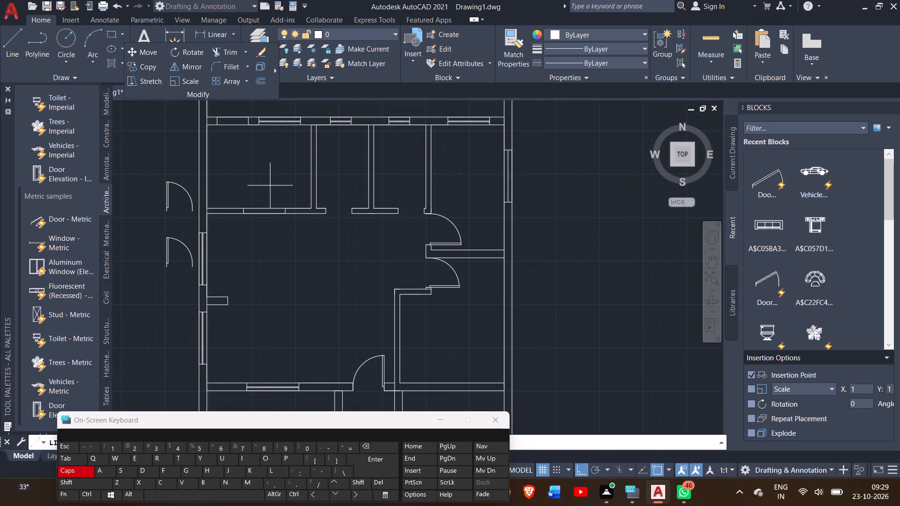
{"action": "left_click", "coordinate": [504, 259]}
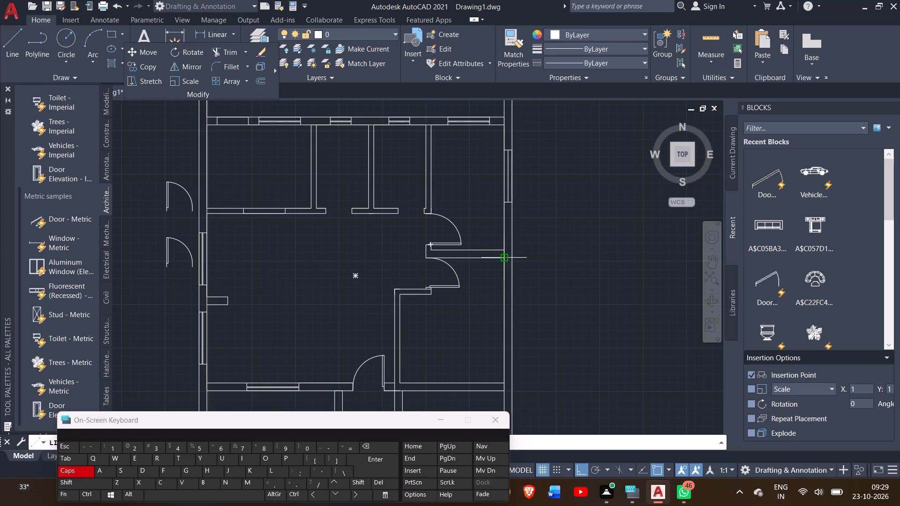
{"action": "left_click", "coordinate": [503, 309]}
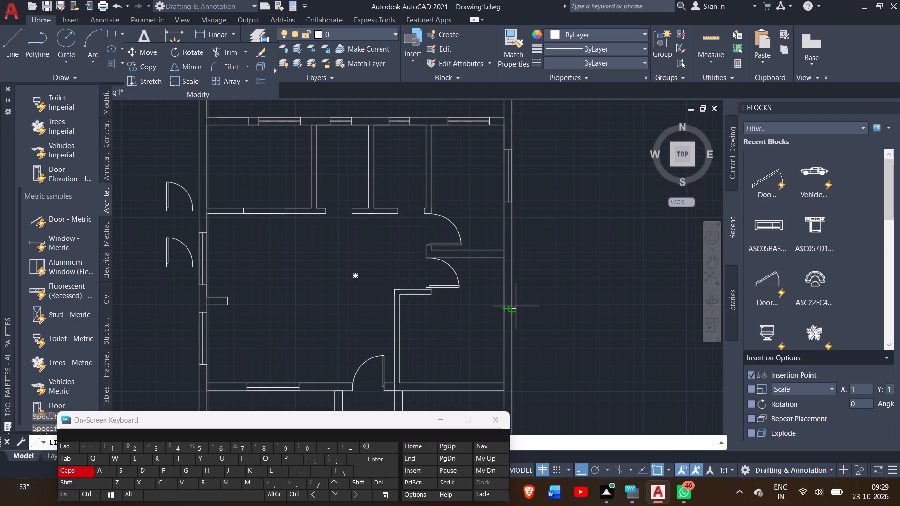
{"action": "left_click", "coordinate": [515, 307]}
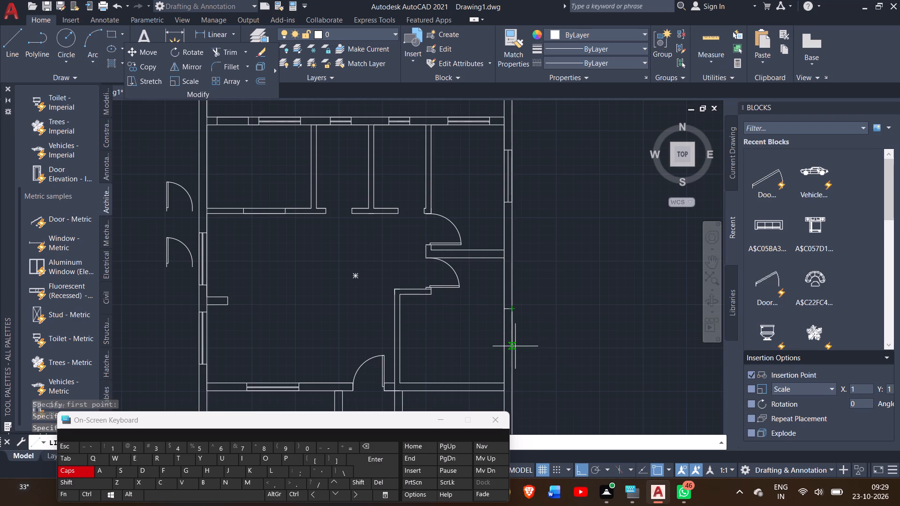
{"action": "type", "text": "4'"}
{"action": "key", "text": "Return"}
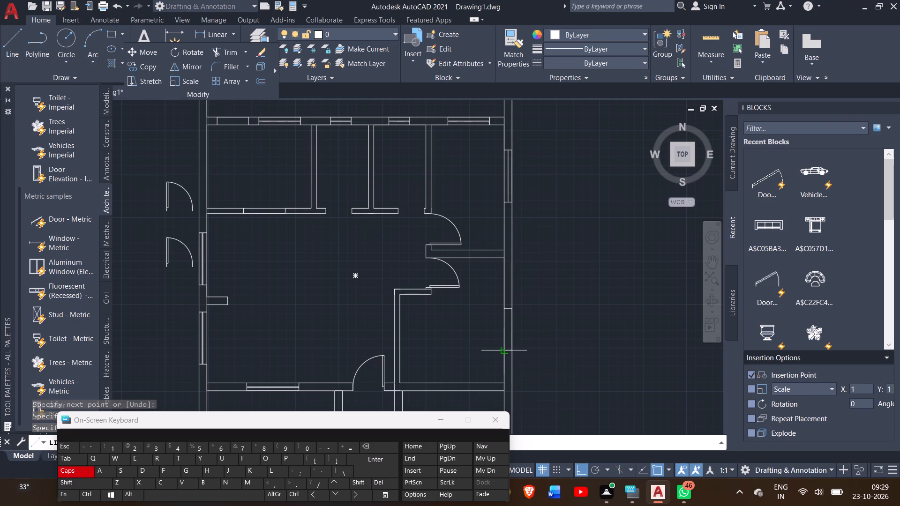
{"action": "left_click", "coordinate": [504, 352]}
{"action": "right_click", "coordinate": [489, 351]}
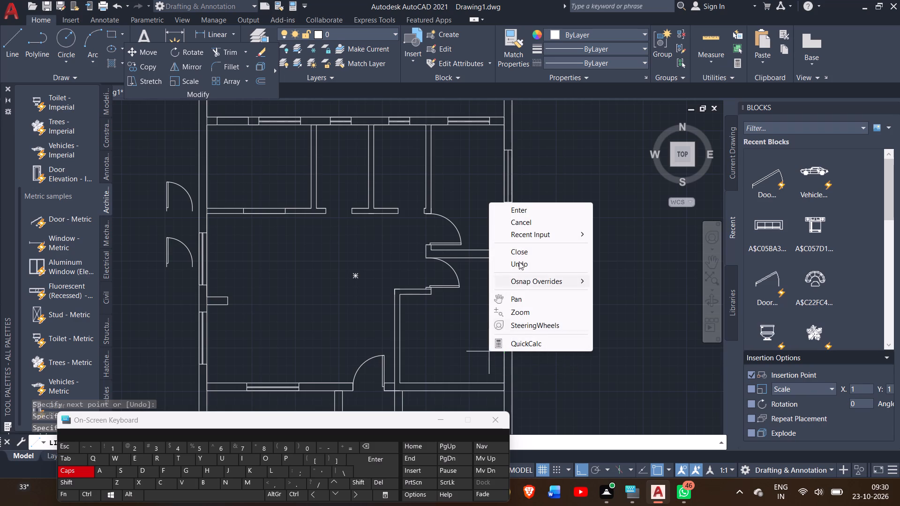
{"action": "left_click", "coordinate": [523, 211]}
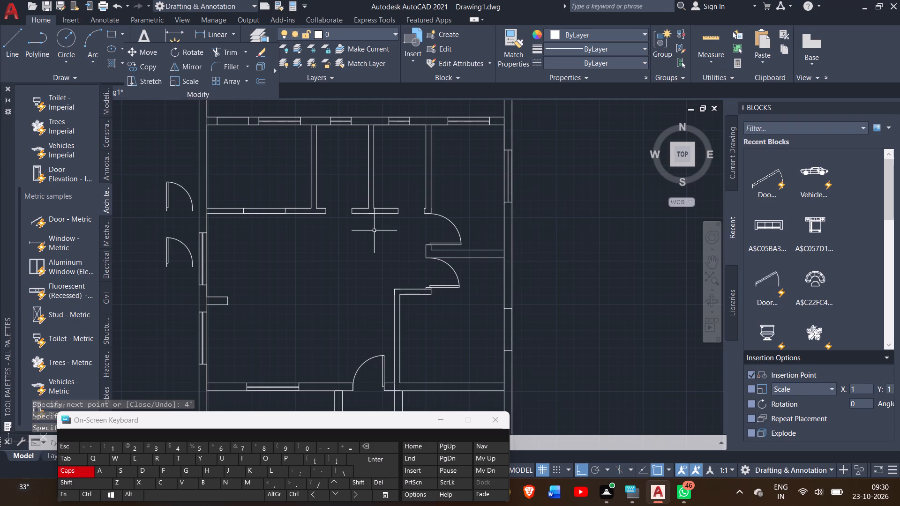
Draw a line along the middle of the east wall between the midpoints of the 4' window opening's two end lines.
{"action": "left_click", "coordinate": [20, 37]}
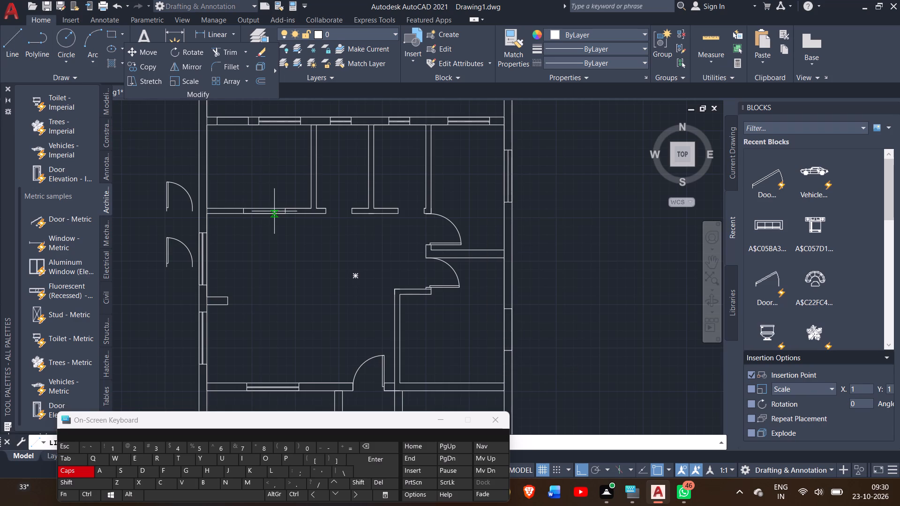
{"action": "left_click_drag", "start_coordinate": [509, 306], "coordinate": [509, 341]}
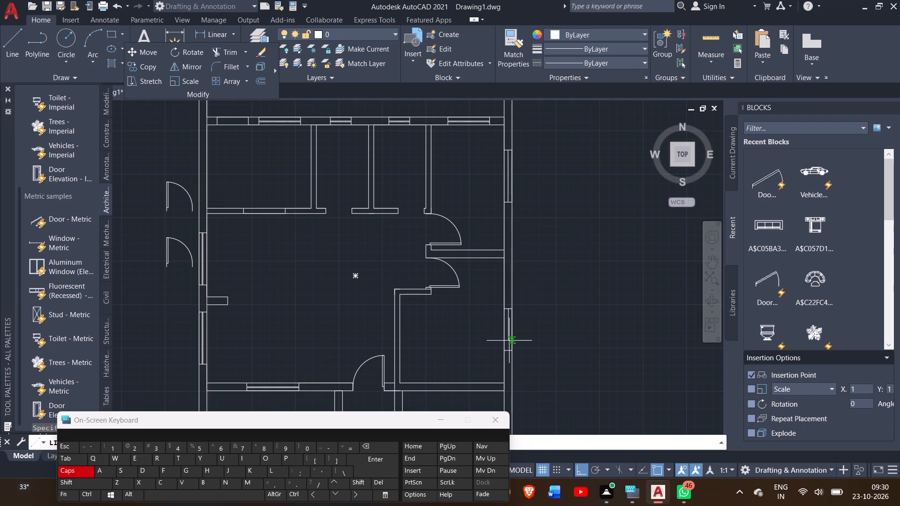
{"action": "left_click_drag", "start_coordinate": [509, 341], "coordinate": [507, 353]}
{"action": "left_click", "coordinate": [507, 353]}
{"action": "right_click", "coordinate": [508, 345]}
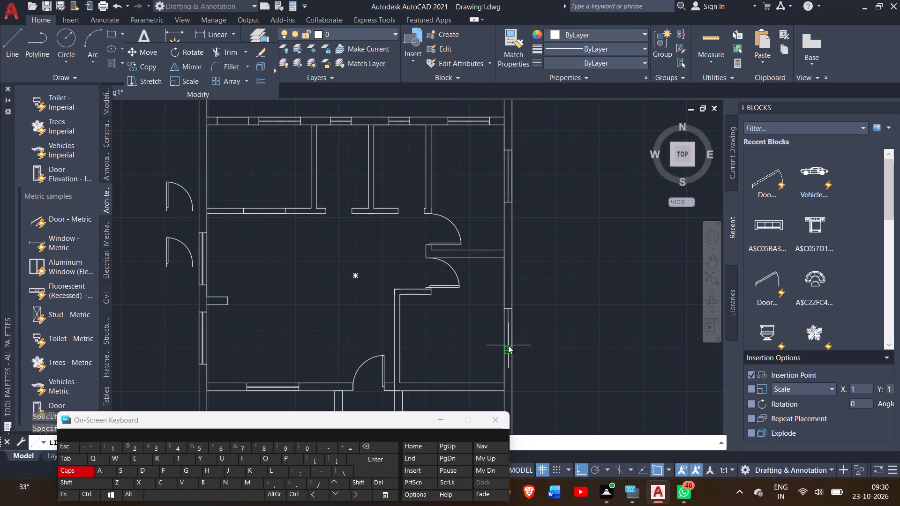
{"action": "left_click", "coordinate": [540, 218]}
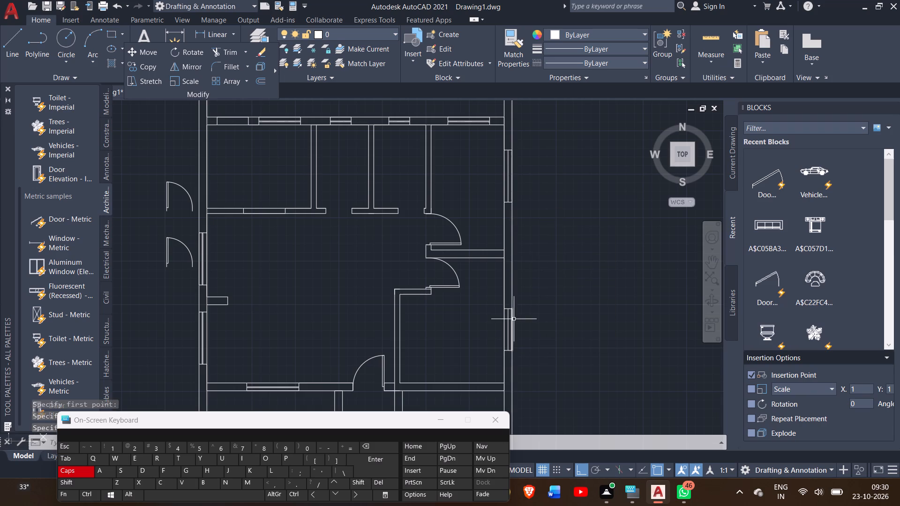
Offset the middle line of the east wall's 4' window opening by 1" to the west.
{"action": "scroll", "coordinate": [515, 323], "scroll_direction": "up", "scroll_amount": 2, "text": "ctrl"}
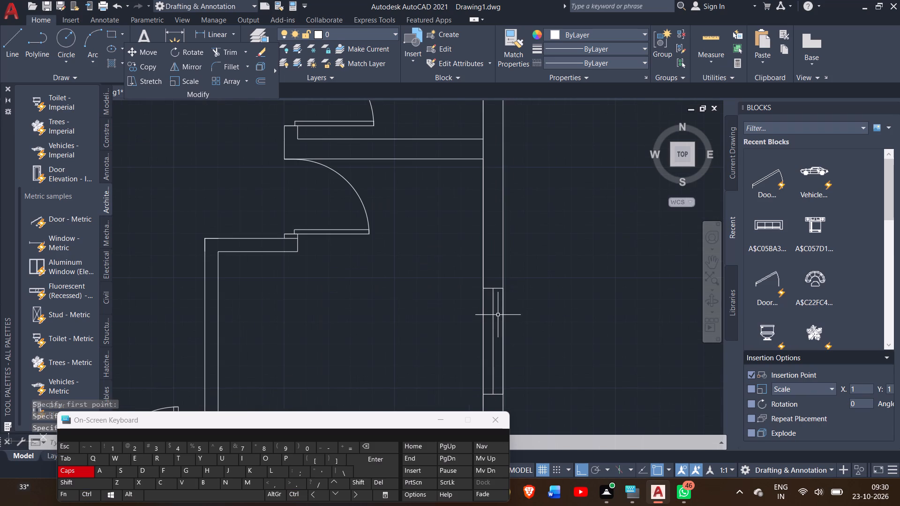
{"action": "left_click", "coordinate": [493, 309]}
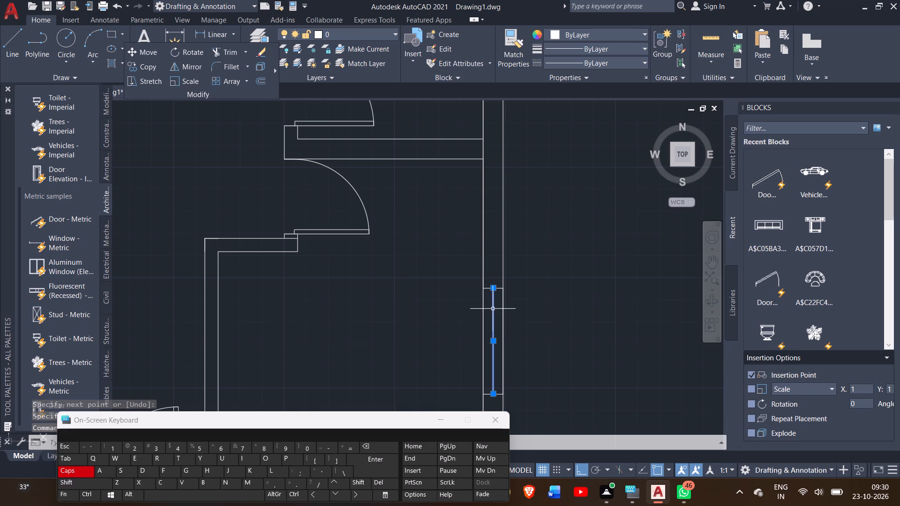
{"action": "type", "text": "OFF"}
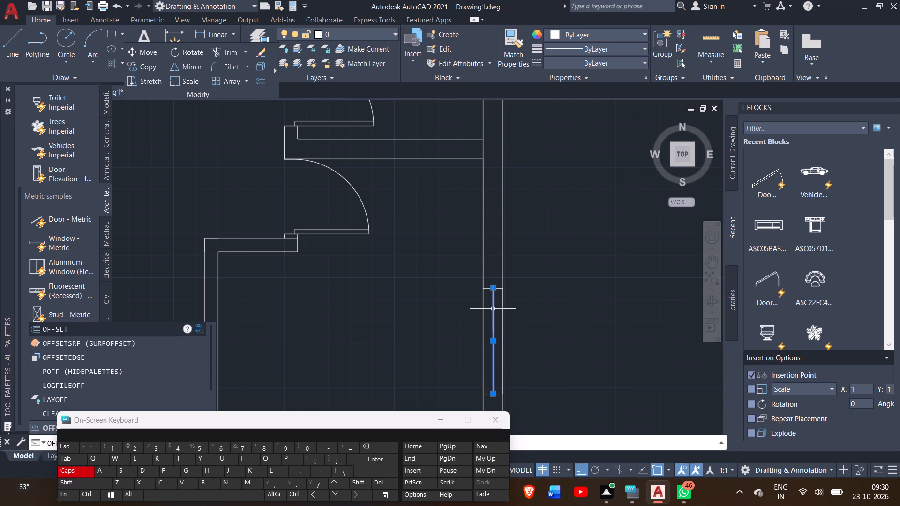
{"action": "key", "text": "Return"}
{"action": "key", "text": "1"}
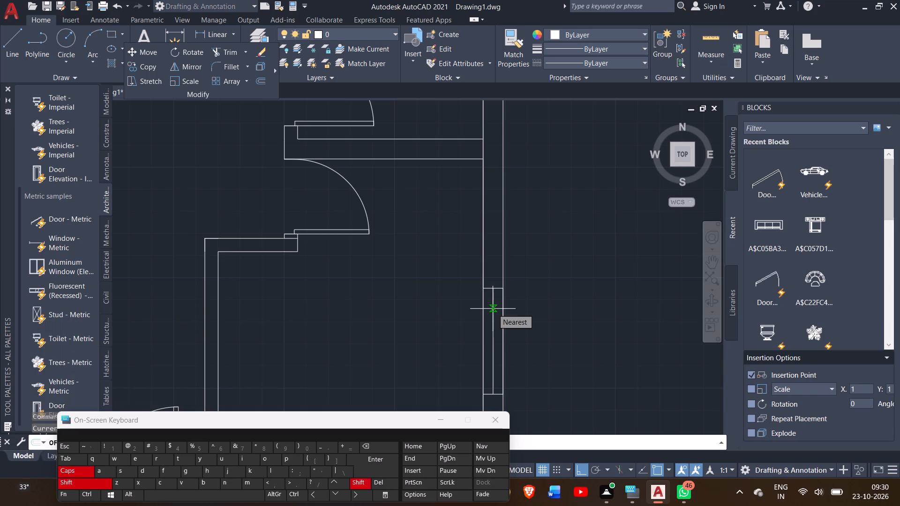
{"action": "key", "text": "shift+quotedbl"}
{"action": "key", "text": "Return"}
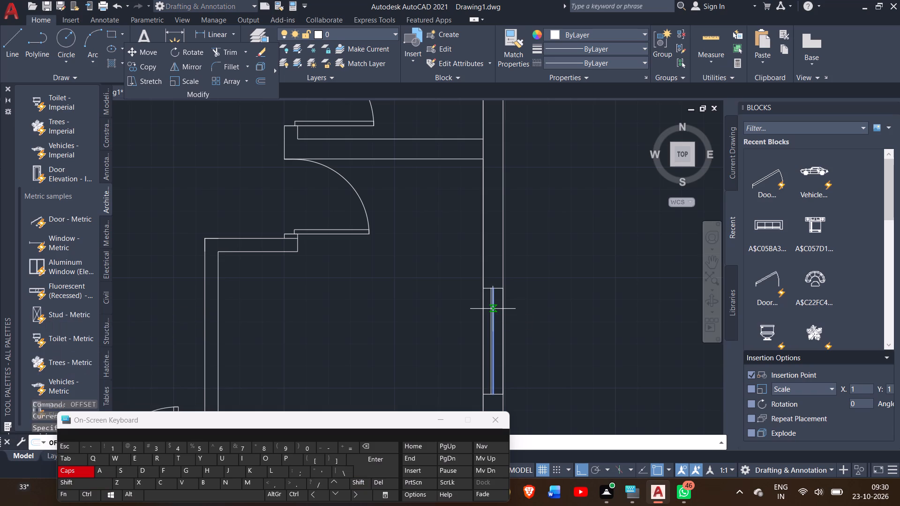
{"action": "scroll", "coordinate": [493, 309], "scroll_direction": "up", "scroll_amount": 3, "text": "ctrl"}
{"action": "left_click", "coordinate": [466, 312]}
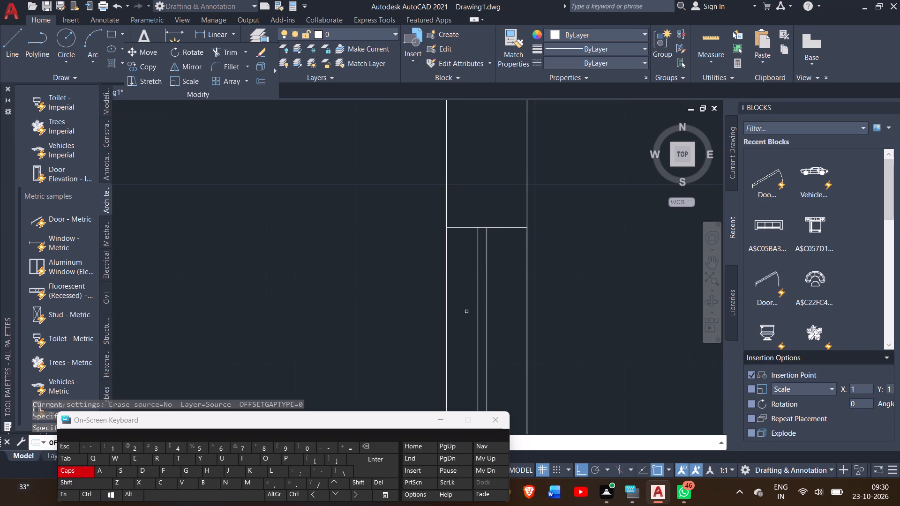
Trim the leftover wall line segments where the partition and the porch's east wall meet the horizontal wall east of the entrance door.
{"action": "scroll", "coordinate": [466, 312], "scroll_direction": "down", "scroll_amount": 4, "text": "ctrl"}
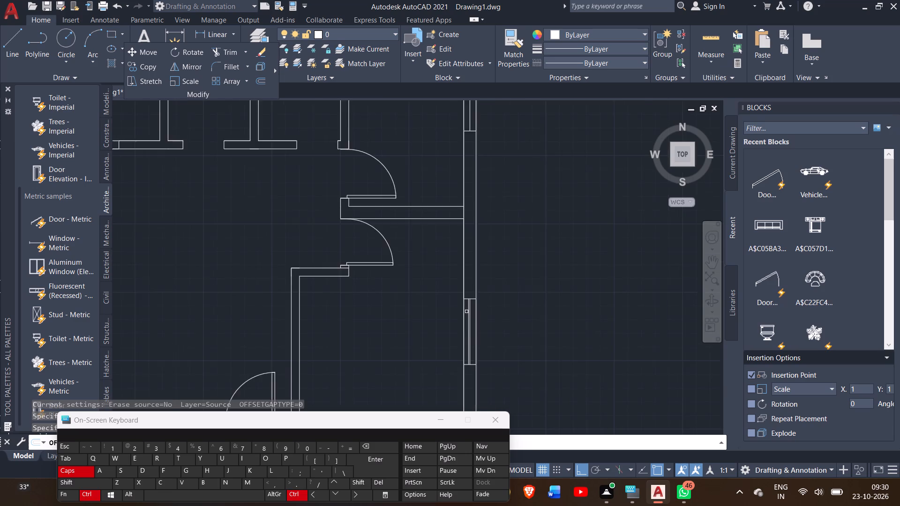
{"action": "scroll", "coordinate": [466, 312], "scroll_direction": "down", "scroll_amount": 1, "text": "ctrl"}
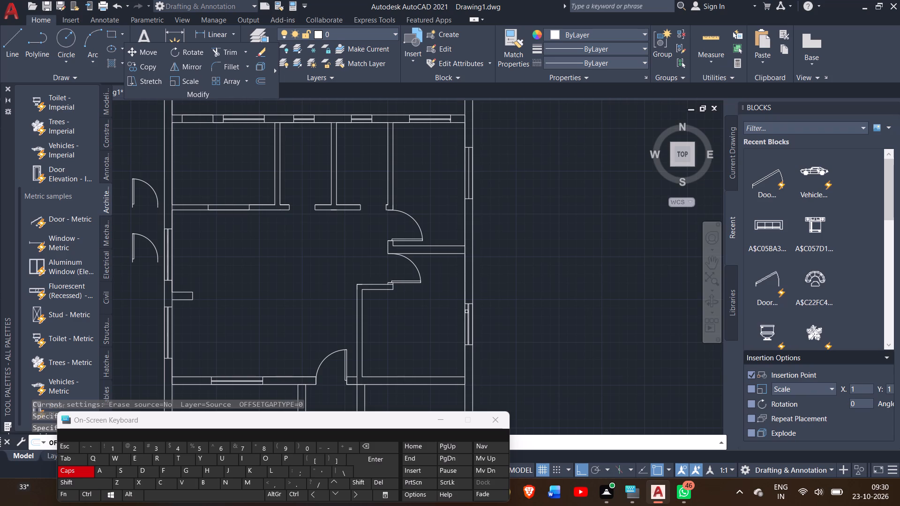
{"action": "scroll", "coordinate": [514, 290], "scroll_direction": "down", "scroll_amount": 1, "text": "ctrl"}
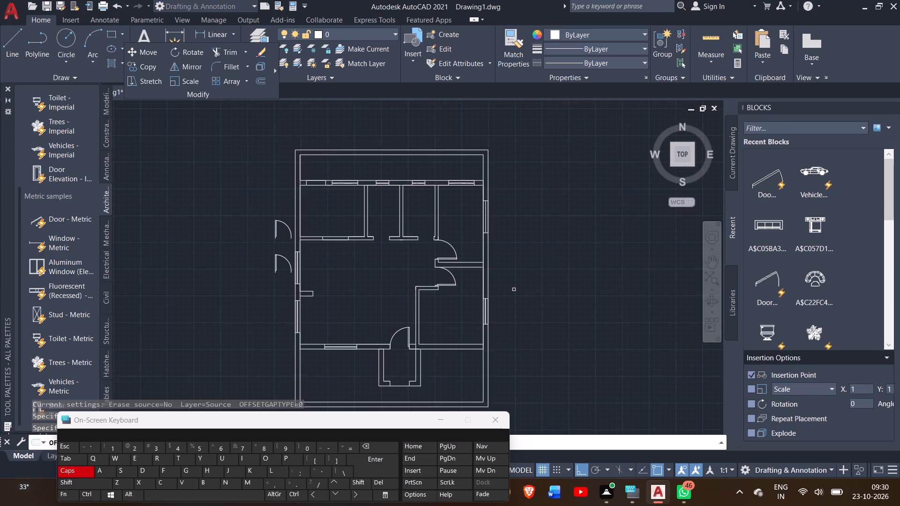
{"action": "left_click", "coordinate": [714, 261]}
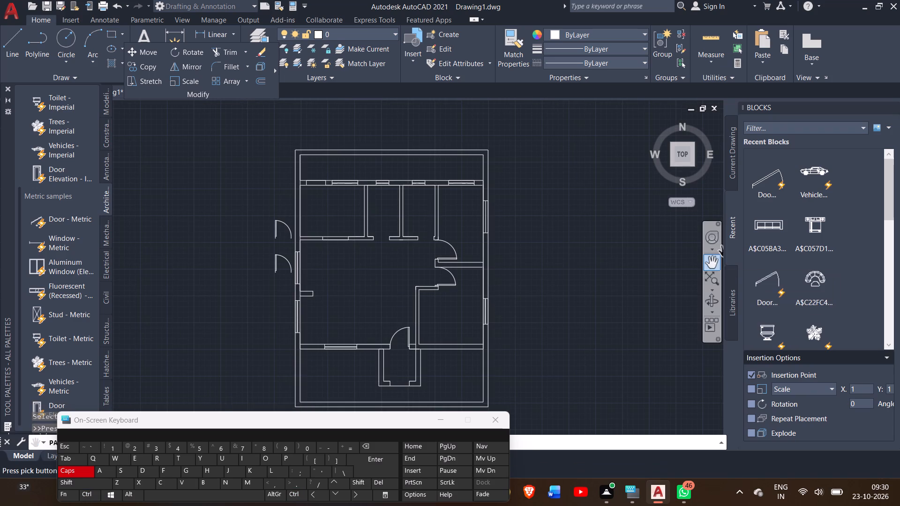
{"action": "left_click_drag", "start_coordinate": [595, 289], "coordinate": [573, 242]}
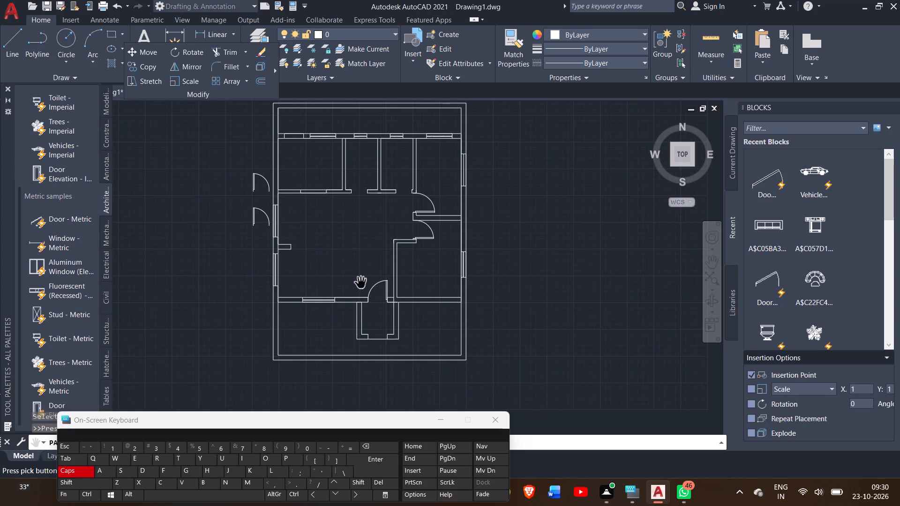
{"action": "scroll", "coordinate": [397, 307], "scroll_direction": "up", "scroll_amount": 2, "text": "ctrl"}
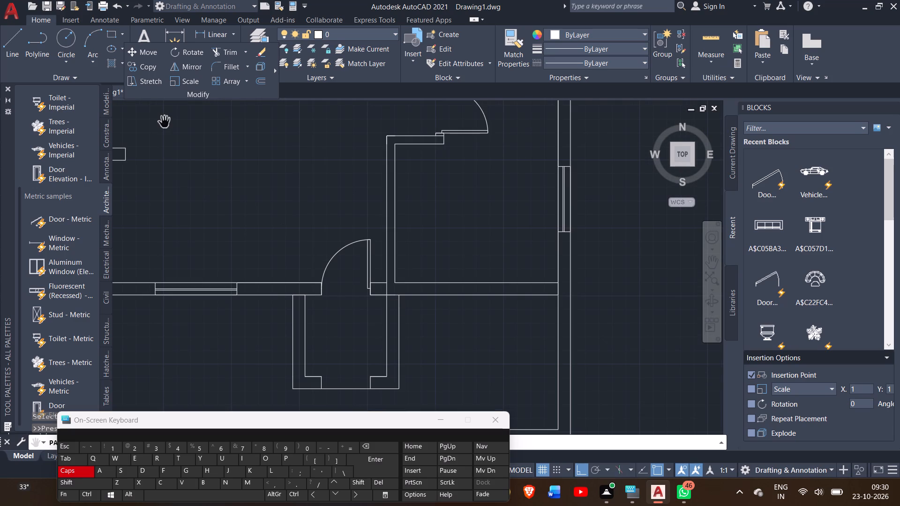
{"action": "left_click", "coordinate": [221, 56]}
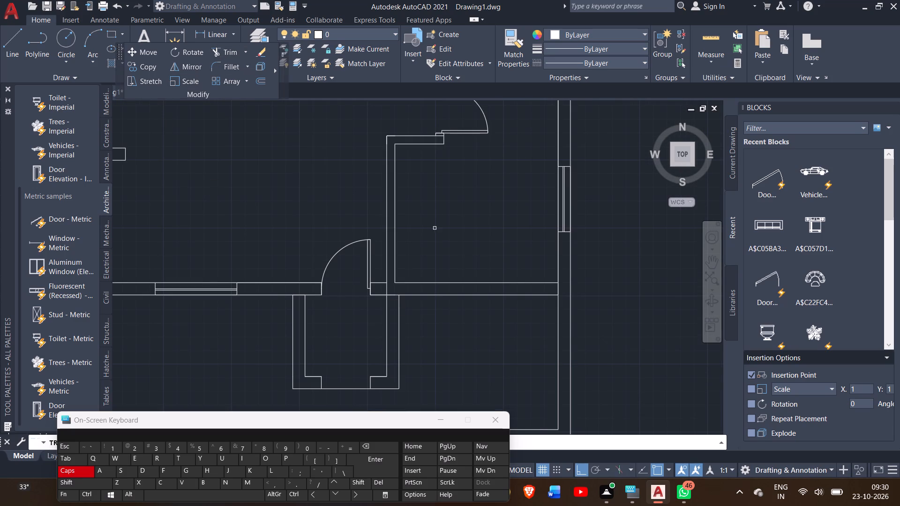
{"action": "left_click", "coordinate": [388, 289]}
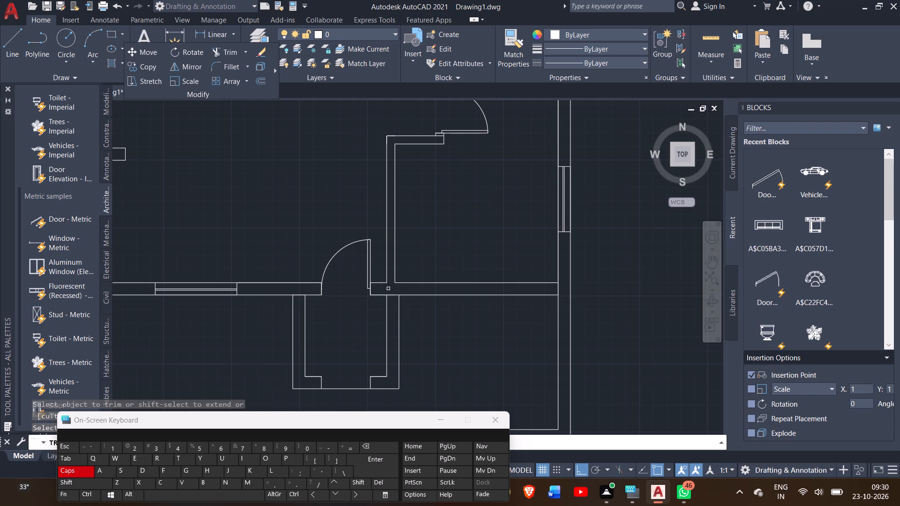
{"action": "right_click", "coordinate": [388, 289]}
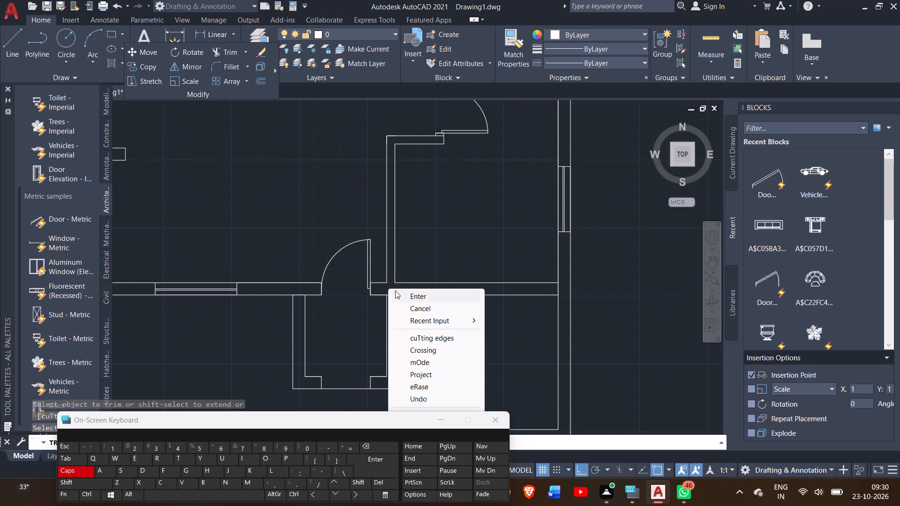
{"action": "left_click", "coordinate": [395, 290]}
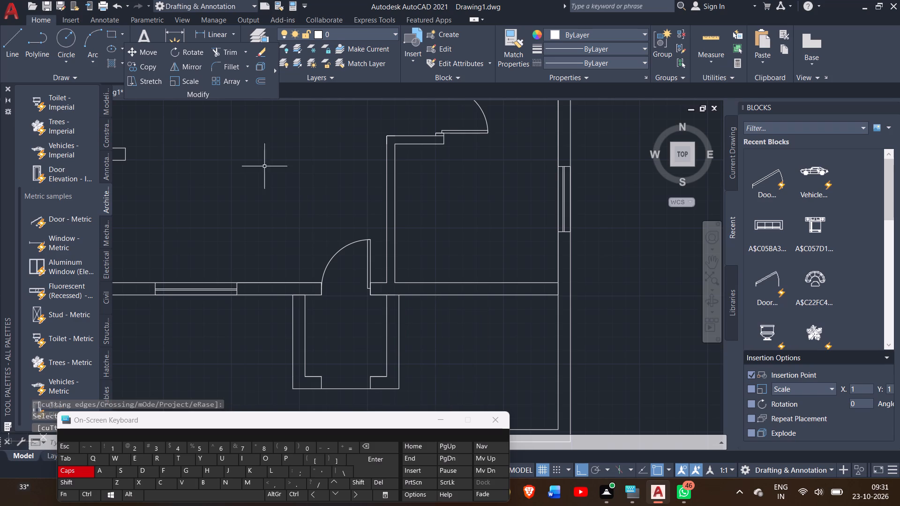
{"action": "left_click", "coordinate": [231, 51]}
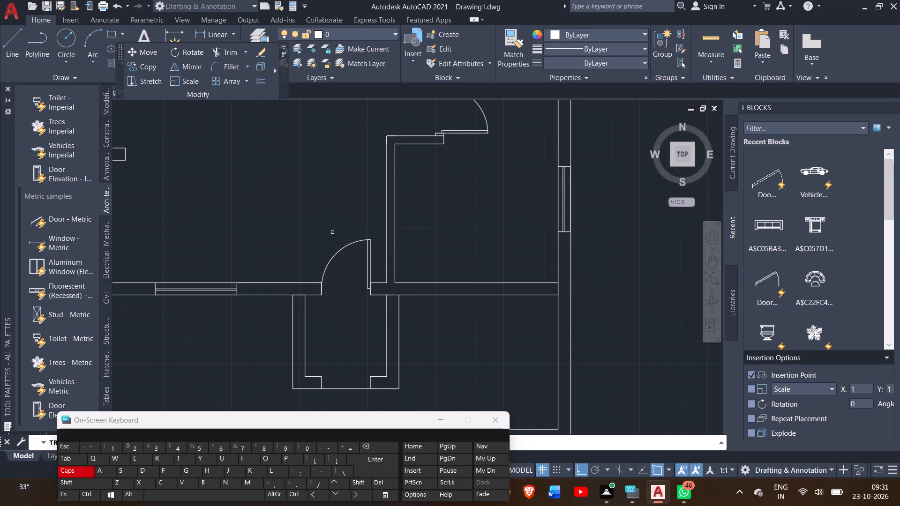
{"action": "left_click", "coordinate": [393, 295]}
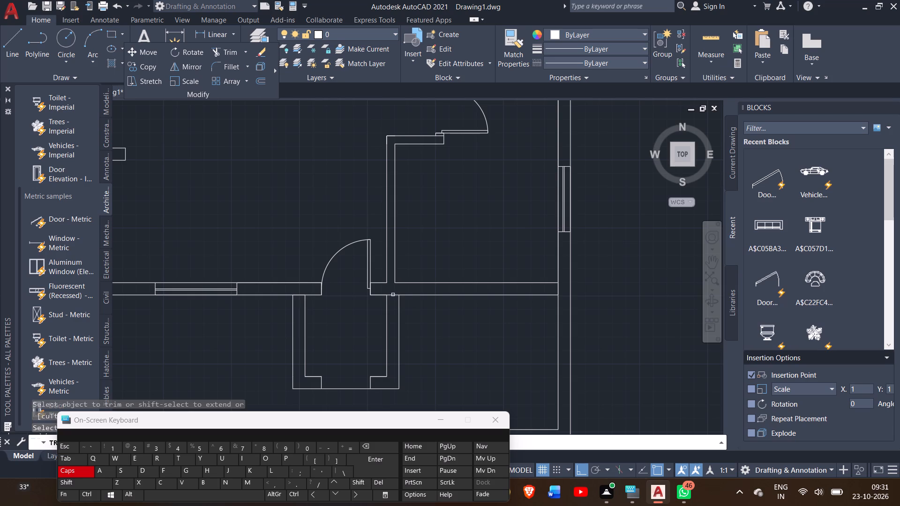
{"action": "scroll", "coordinate": [393, 295], "scroll_direction": "up", "scroll_amount": 2, "text": "ctrl"}
{"action": "left_click_drag", "start_coordinate": [390, 296], "coordinate": [396, 296]}
{"action": "left_click", "coordinate": [396, 296]}
{"action": "right_click", "coordinate": [396, 296]}
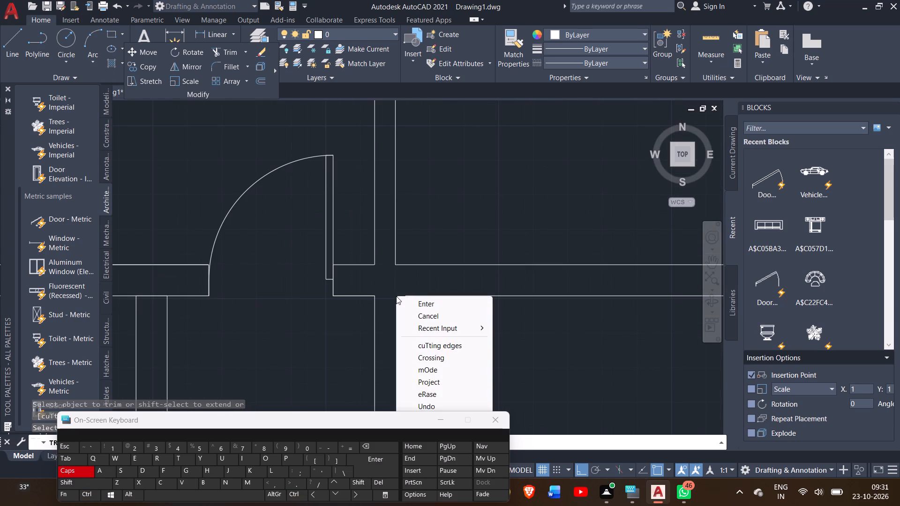
{"action": "left_click", "coordinate": [413, 300]}
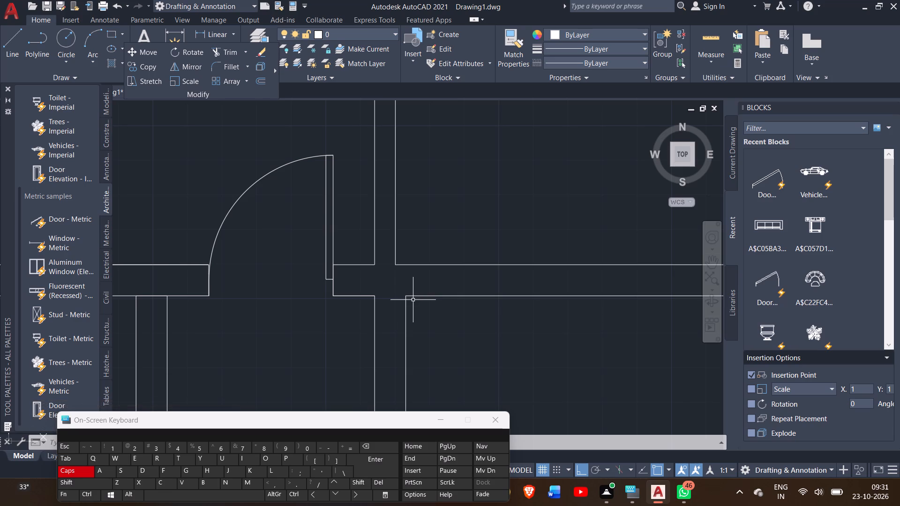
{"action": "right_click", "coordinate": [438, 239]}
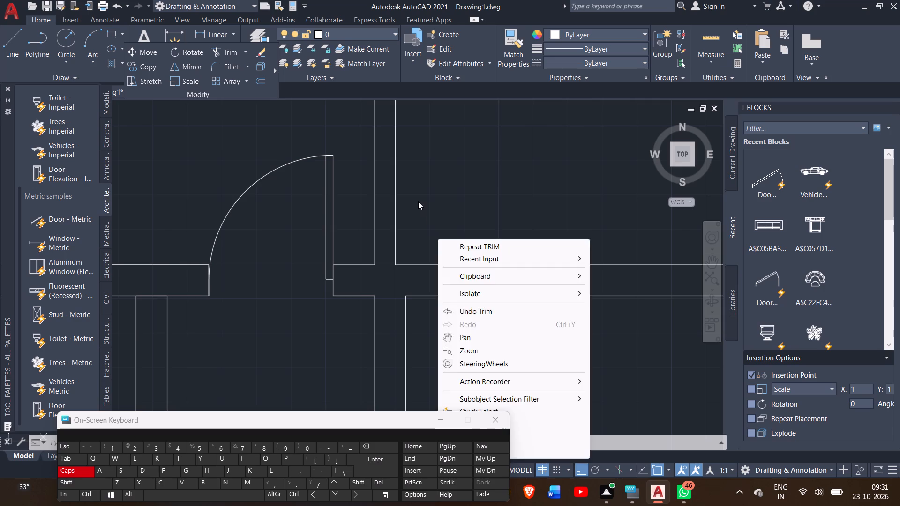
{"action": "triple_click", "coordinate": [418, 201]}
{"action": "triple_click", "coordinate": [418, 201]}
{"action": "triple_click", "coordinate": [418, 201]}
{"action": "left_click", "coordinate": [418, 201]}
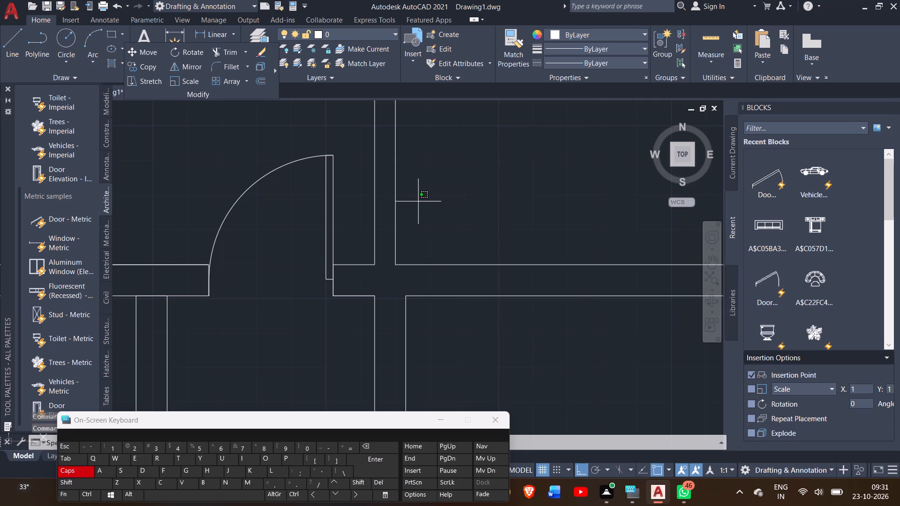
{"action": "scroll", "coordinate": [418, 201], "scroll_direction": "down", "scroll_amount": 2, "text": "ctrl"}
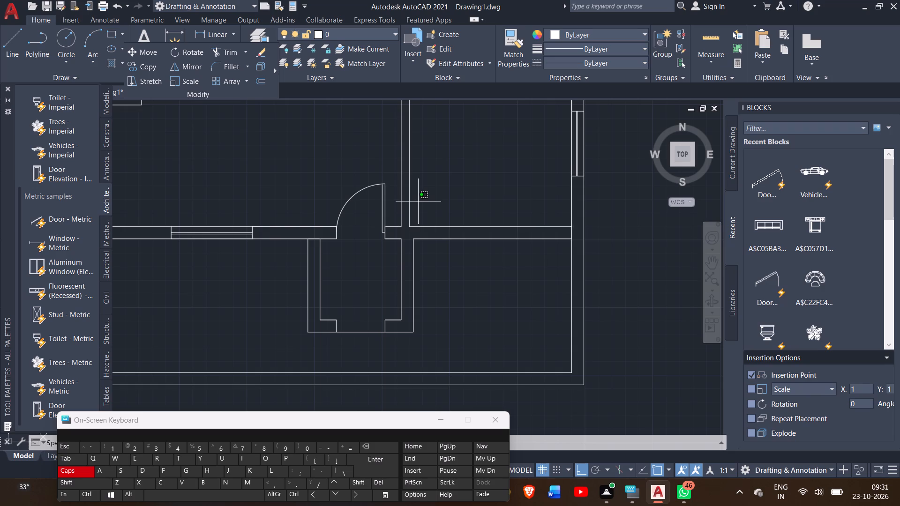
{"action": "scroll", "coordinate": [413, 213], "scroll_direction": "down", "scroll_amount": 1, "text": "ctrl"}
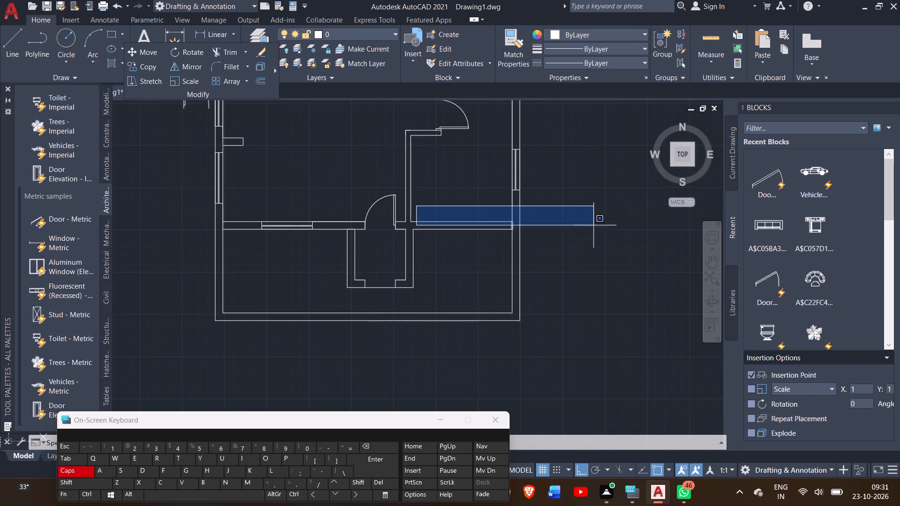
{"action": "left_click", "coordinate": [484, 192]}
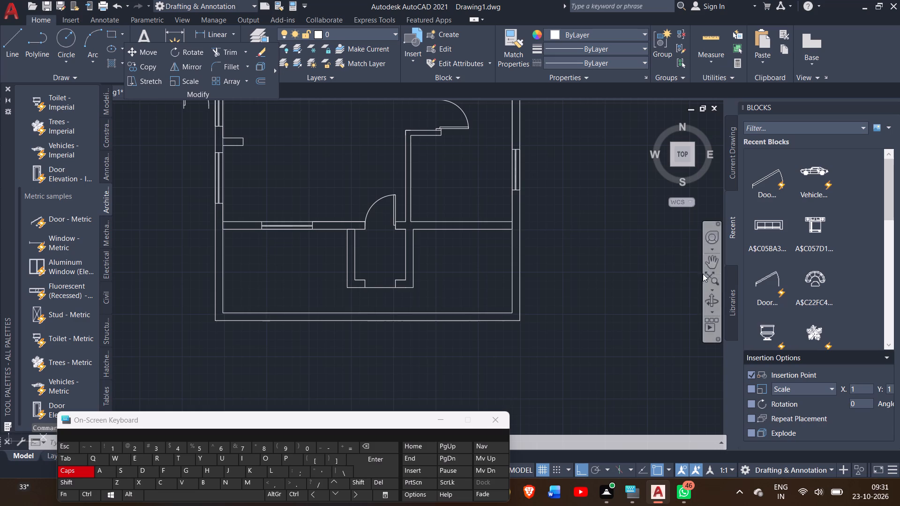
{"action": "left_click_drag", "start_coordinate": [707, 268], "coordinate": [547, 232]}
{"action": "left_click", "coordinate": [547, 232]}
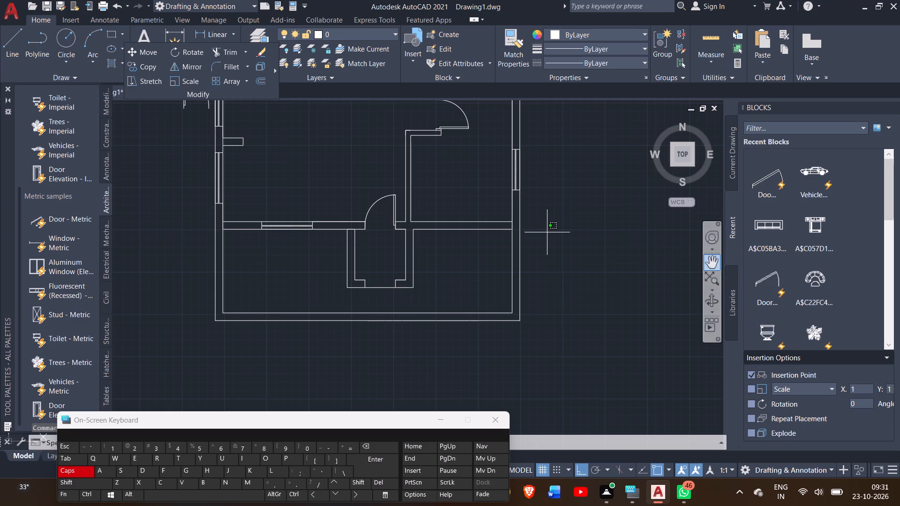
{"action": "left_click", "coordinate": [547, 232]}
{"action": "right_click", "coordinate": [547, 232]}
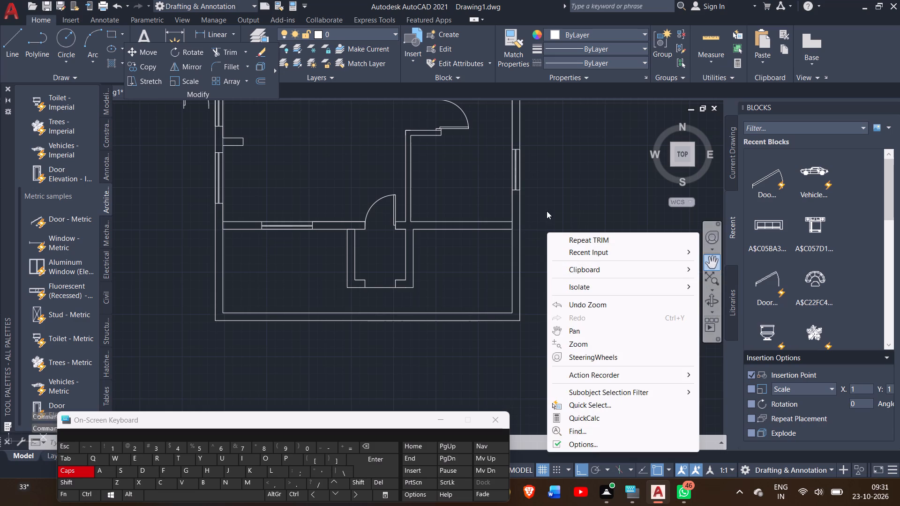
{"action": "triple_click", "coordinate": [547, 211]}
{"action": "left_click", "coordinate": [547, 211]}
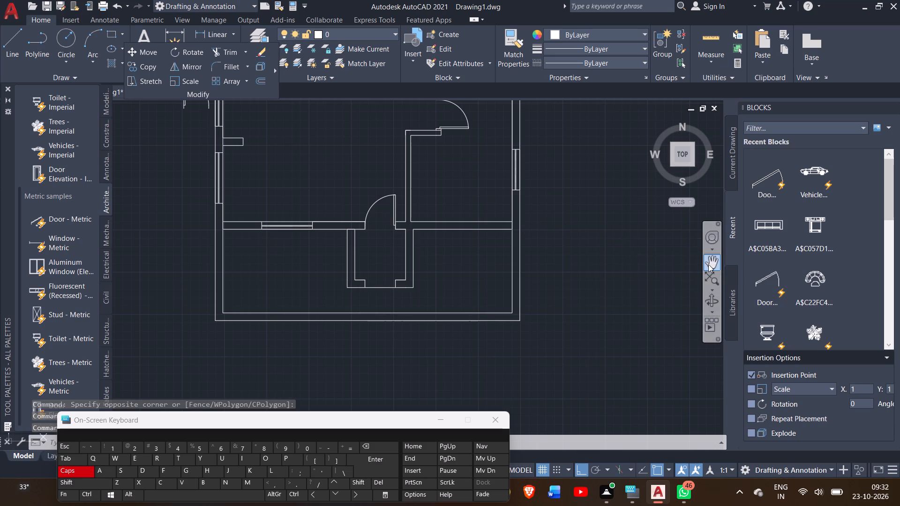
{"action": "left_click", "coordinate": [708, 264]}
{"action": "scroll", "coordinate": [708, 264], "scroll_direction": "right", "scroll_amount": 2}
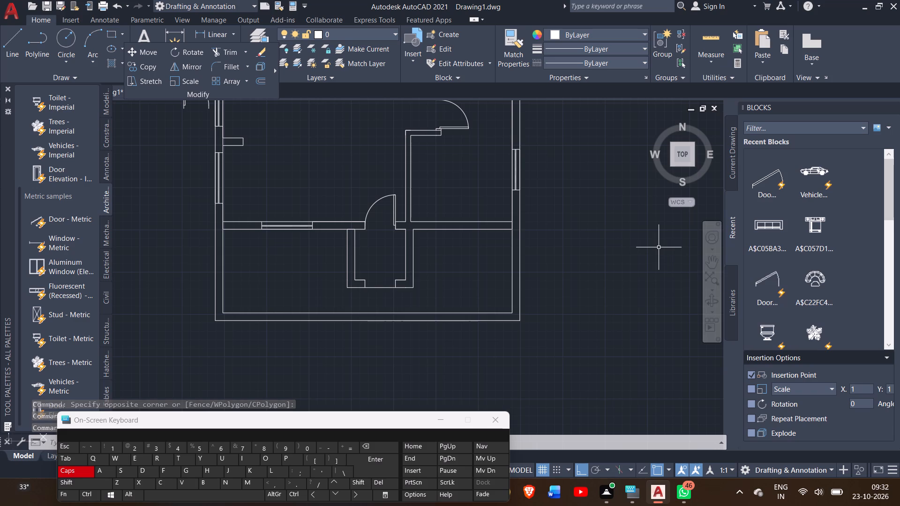
Copy the northern spare door block outside the west wall into the two empty doorways in the north rooms' south wall.
{"action": "scroll", "coordinate": [599, 218], "scroll_direction": "down", "scroll_amount": 2, "text": "ctrl"}
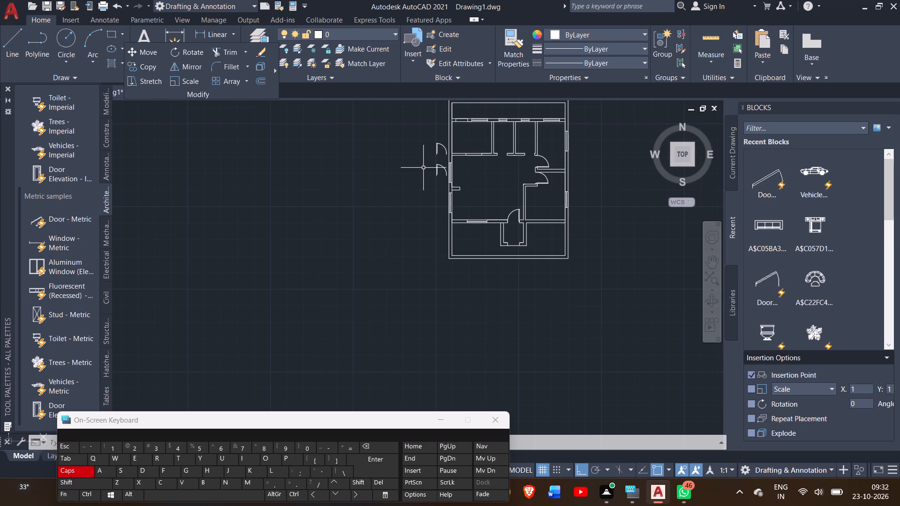
{"action": "left_click", "coordinate": [438, 150]}
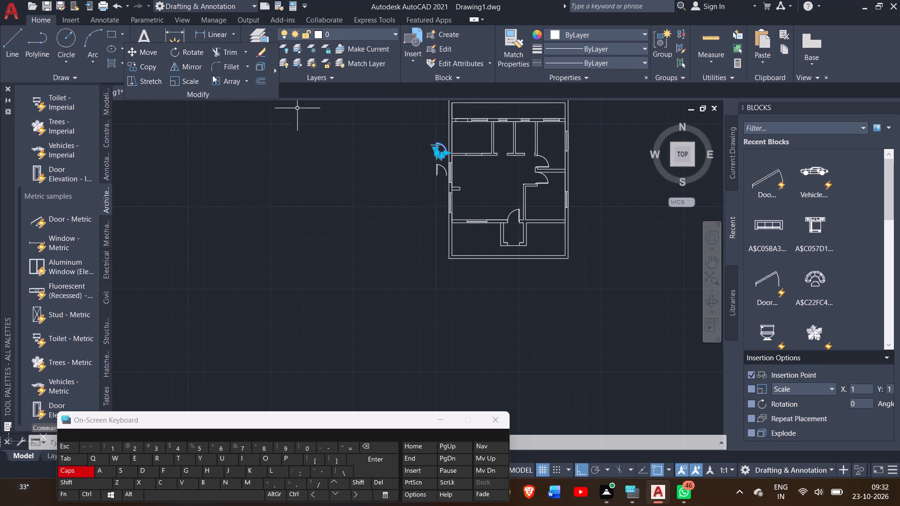
{"action": "left_click", "coordinate": [135, 64]}
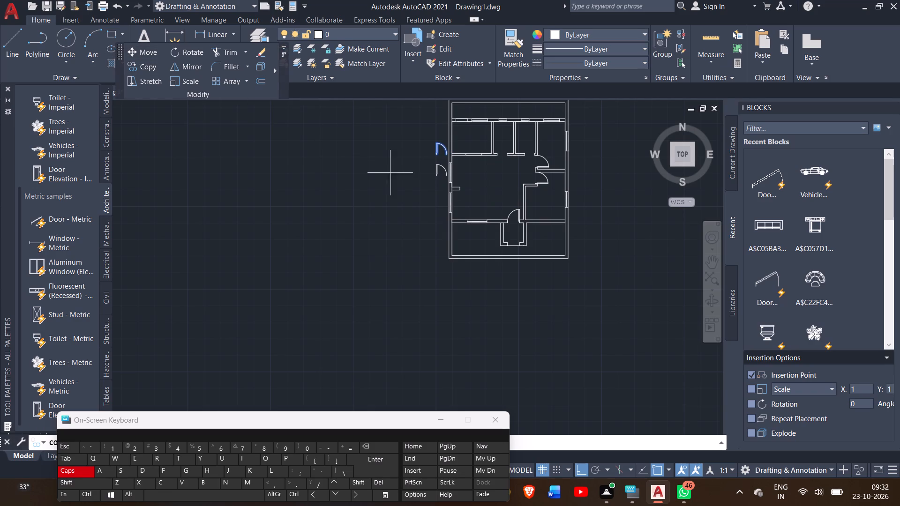
{"action": "scroll", "coordinate": [444, 142], "scroll_direction": "up", "scroll_amount": 3, "text": "ctrl"}
{"action": "scroll", "coordinate": [444, 142], "scroll_direction": "down", "scroll_amount": 1, "text": "ctrl"}
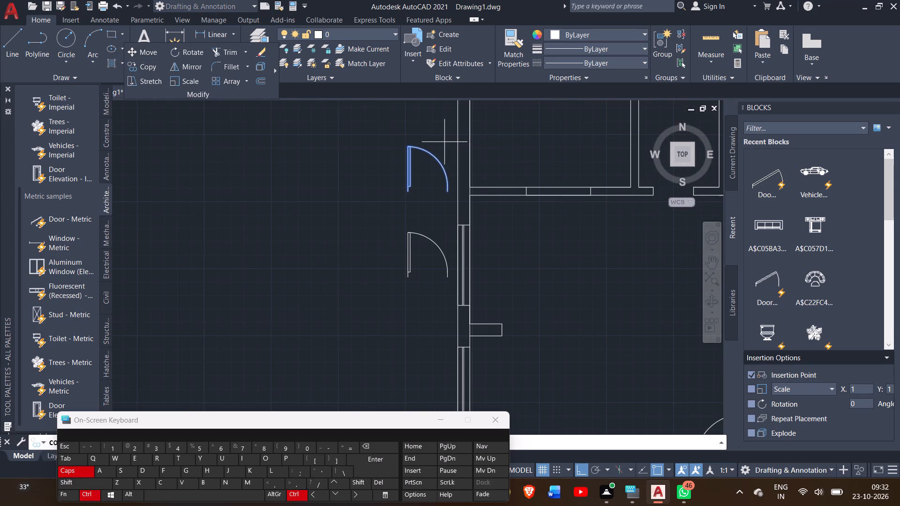
{"action": "left_click_drag", "start_coordinate": [419, 176], "coordinate": [545, 179]}
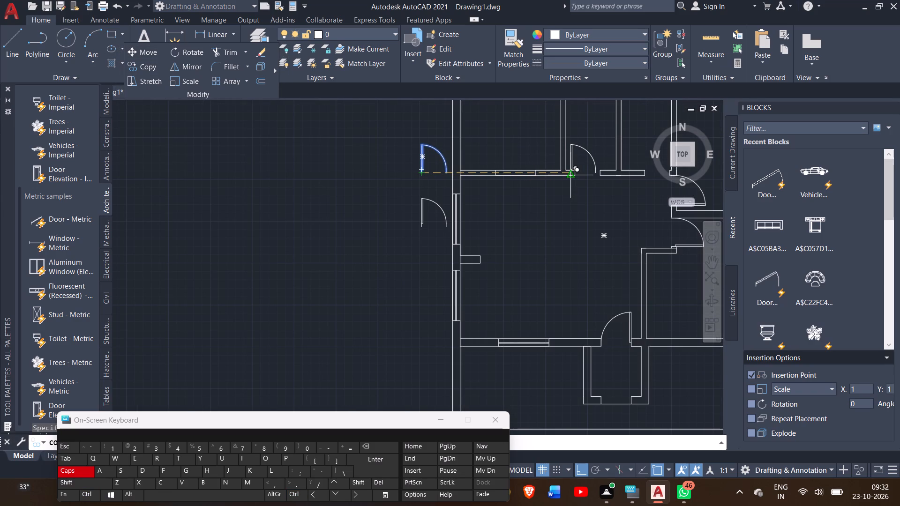
{"action": "left_click", "coordinate": [576, 179]}
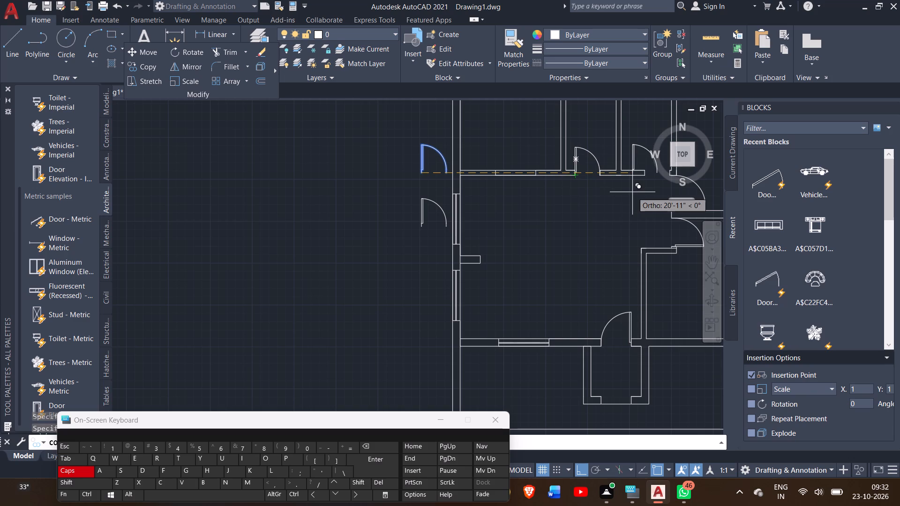
{"action": "scroll", "coordinate": [633, 192], "scroll_direction": "down", "scroll_amount": 1, "text": "ctrl"}
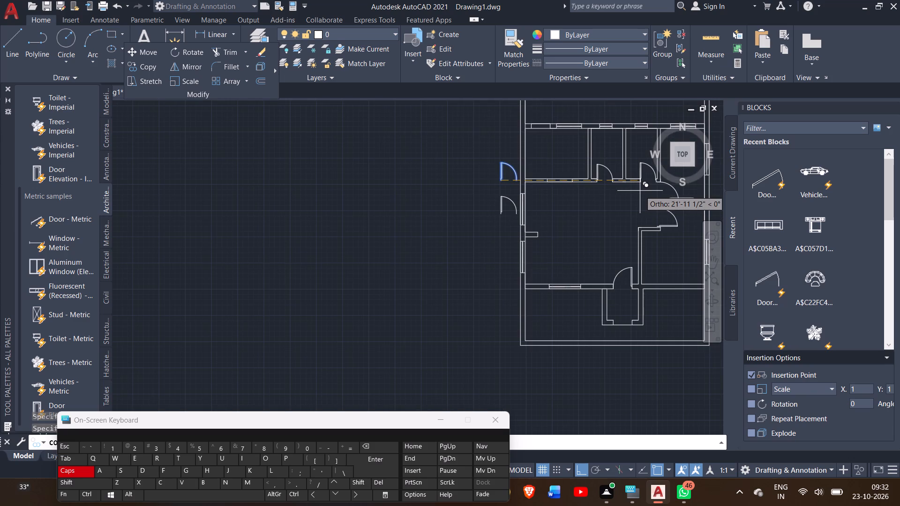
{"action": "scroll", "coordinate": [640, 191], "scroll_direction": "up", "scroll_amount": 1, "text": "ctrl"}
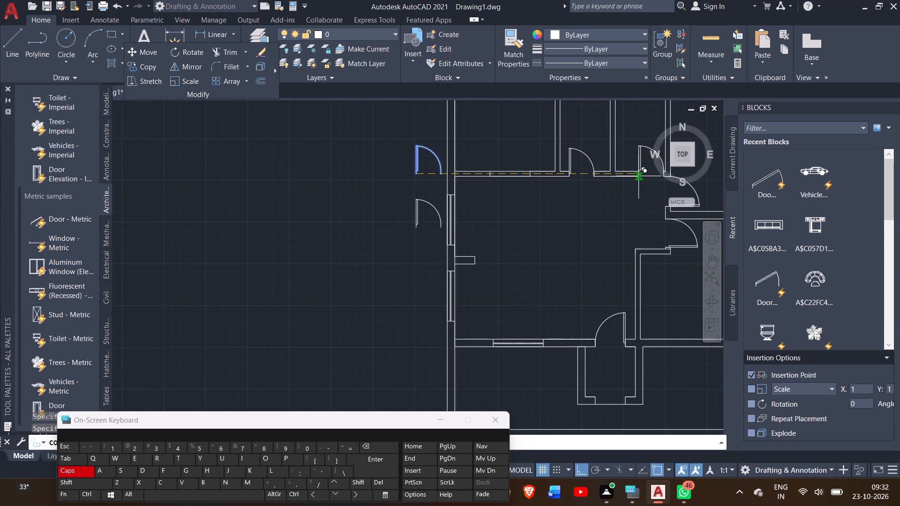
{"action": "left_click", "coordinate": [638, 176]}
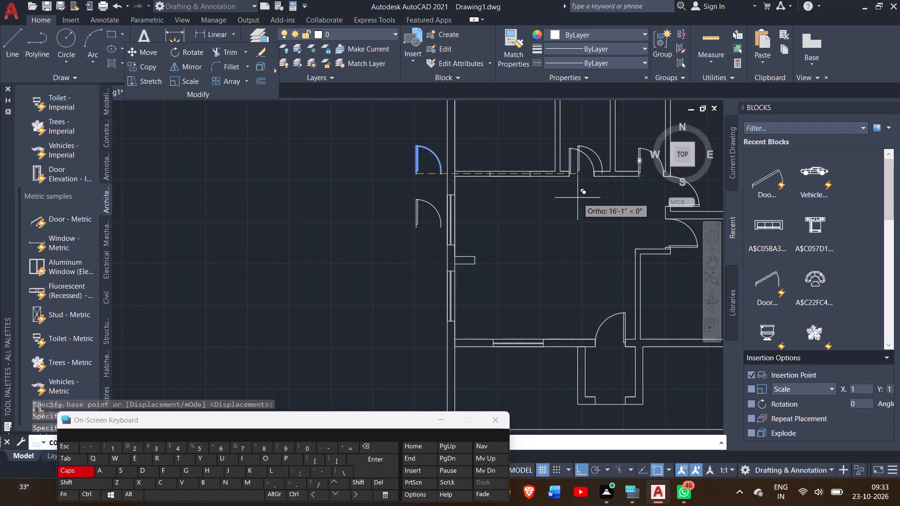
{"action": "scroll", "coordinate": [577, 198], "scroll_direction": "down", "scroll_amount": 2, "text": "ctrl"}
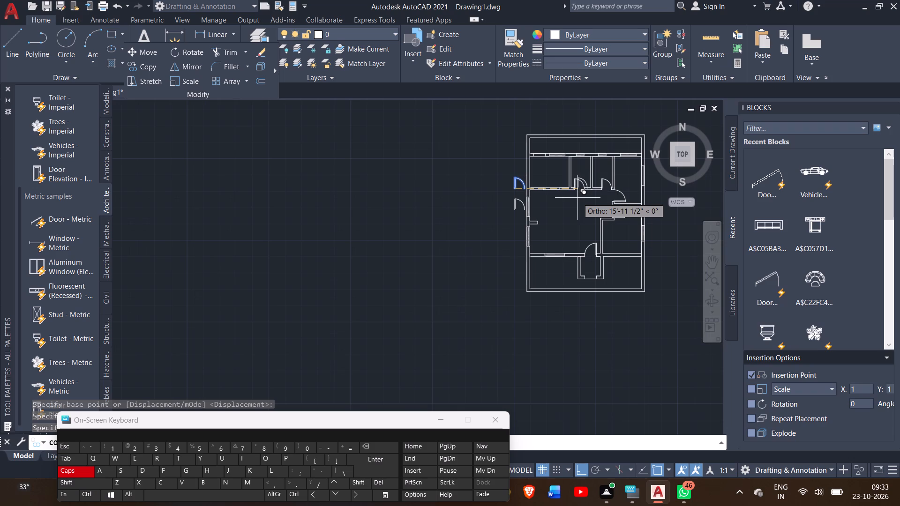
{"action": "right_click", "coordinate": [494, 244]}
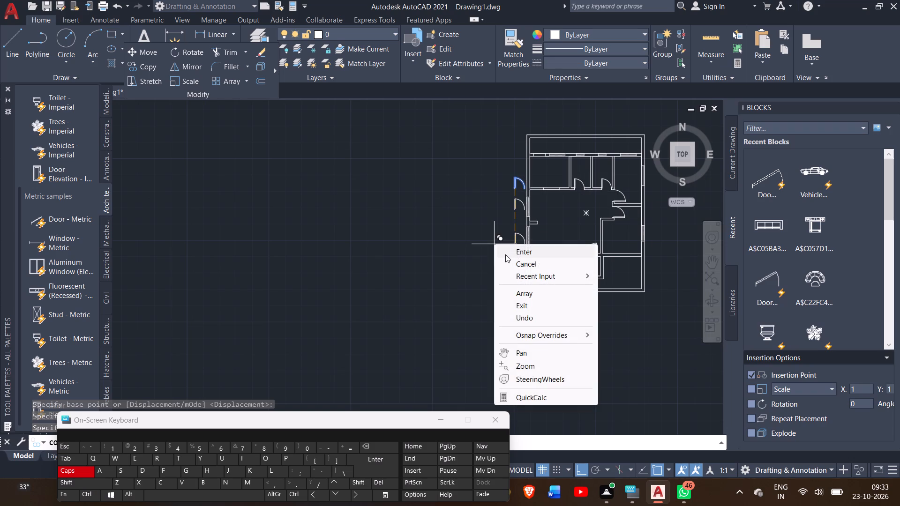
{"action": "left_click", "coordinate": [505, 254]}
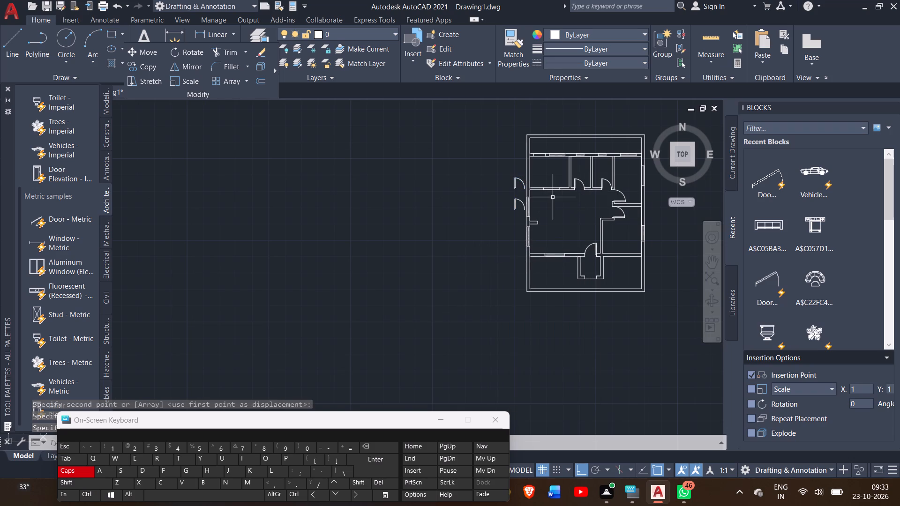
Trim the two wall lines between the doorway end lines in the northwest room's south wall to open the doorway.
{"action": "scroll", "coordinate": [567, 173], "scroll_direction": "up", "scroll_amount": 4, "text": "ctrl"}
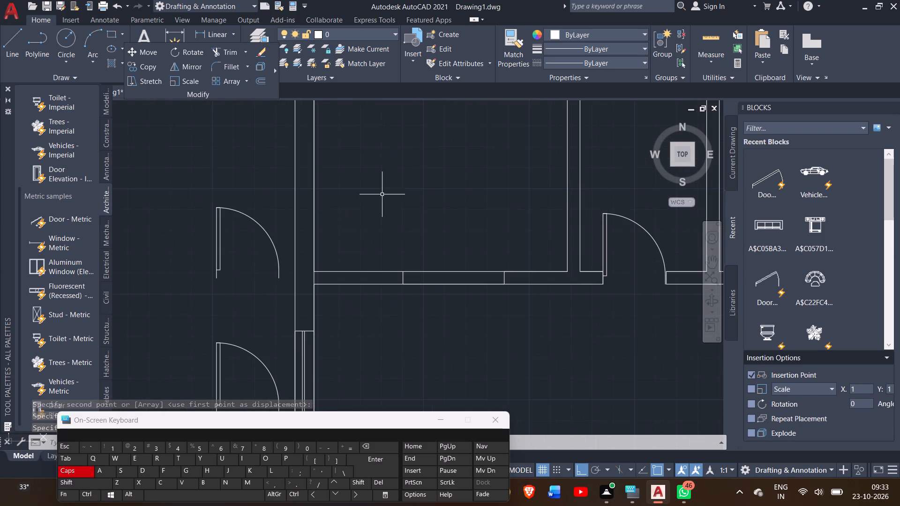
{"action": "left_click", "coordinate": [222, 48]}
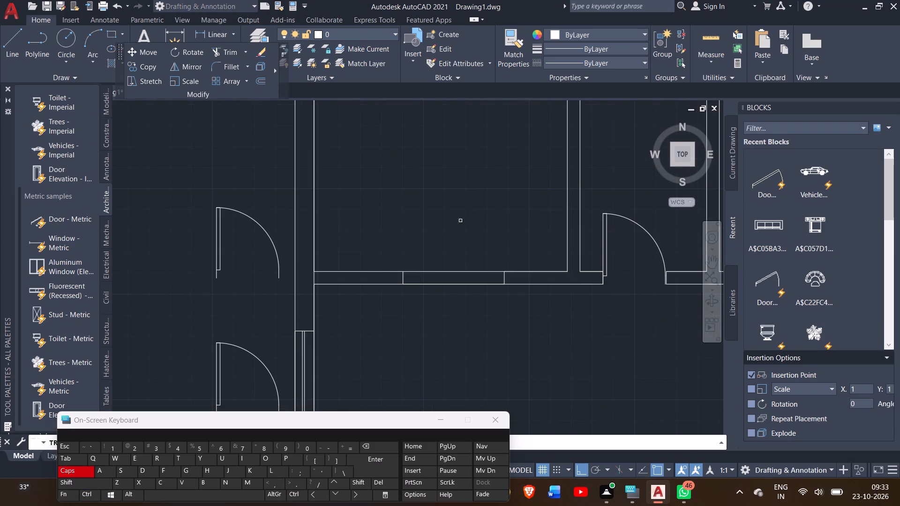
{"action": "left_click_drag", "start_coordinate": [438, 235], "coordinate": [459, 342]}
{"action": "right_click", "coordinate": [459, 342]}
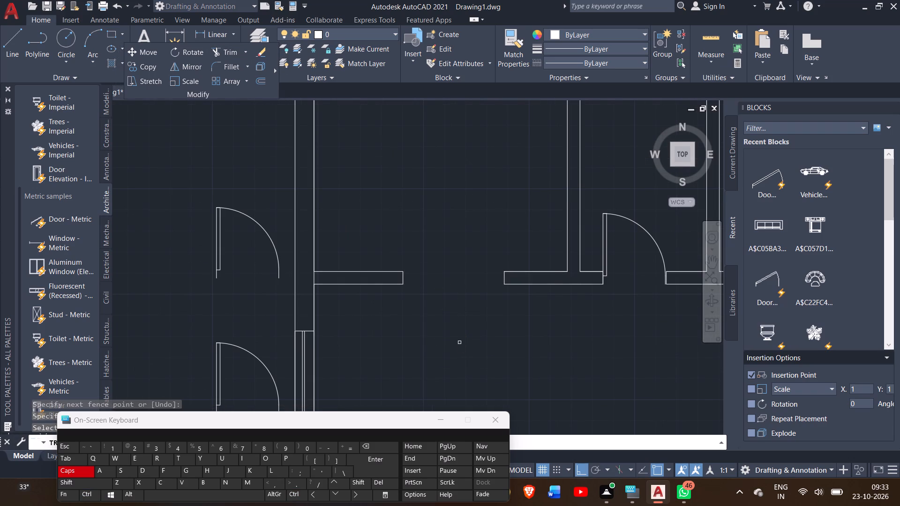
{"action": "left_click", "coordinate": [481, 171]}
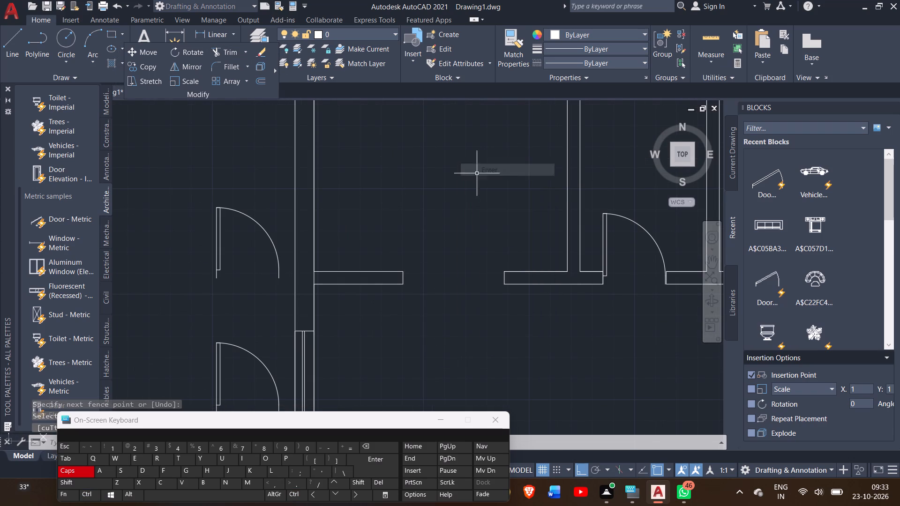
Trim the wall lines between the doorway end lines near the west end of the northwest room's north wall.
{"action": "scroll", "coordinate": [456, 190], "scroll_direction": "down", "scroll_amount": 2, "text": "ctrl"}
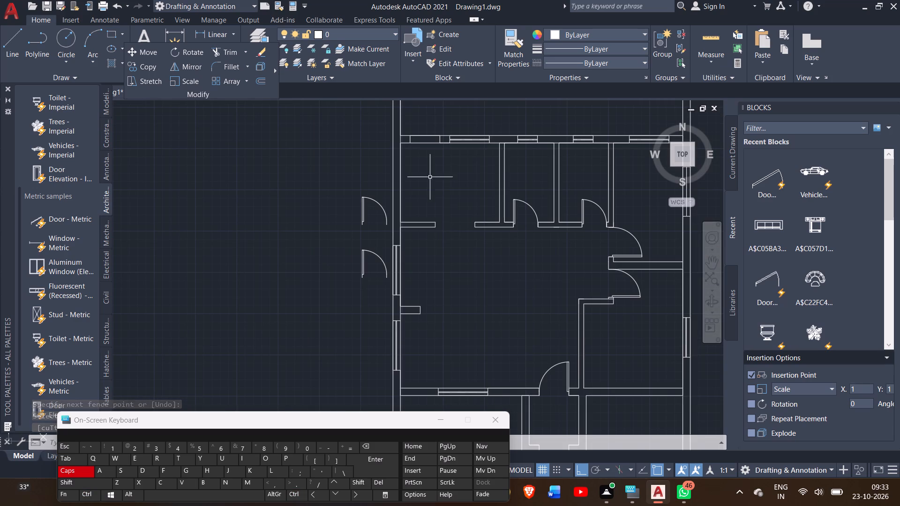
{"action": "left_click", "coordinate": [230, 53]}
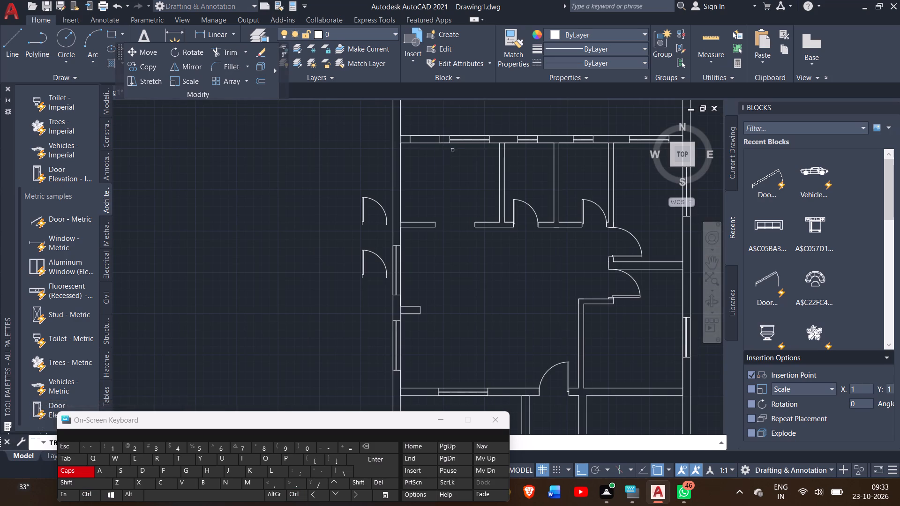
{"action": "left_click_drag", "start_coordinate": [423, 132], "coordinate": [427, 164]}
{"action": "left_click", "coordinate": [427, 164]}
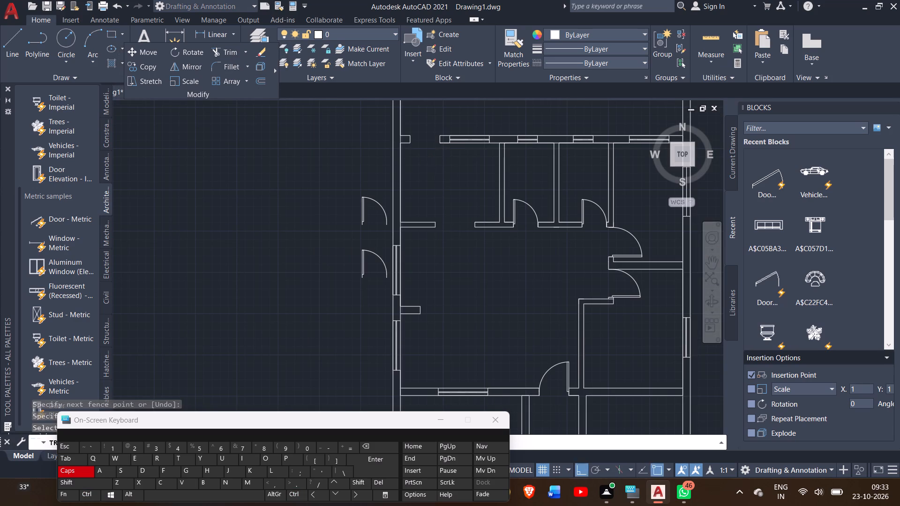
{"action": "left_click", "coordinate": [427, 164]}
{"action": "right_click", "coordinate": [427, 164]}
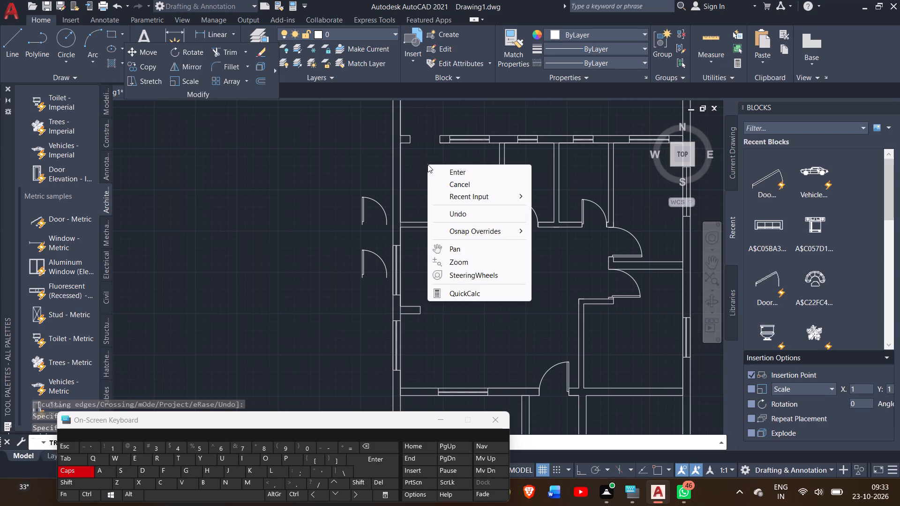
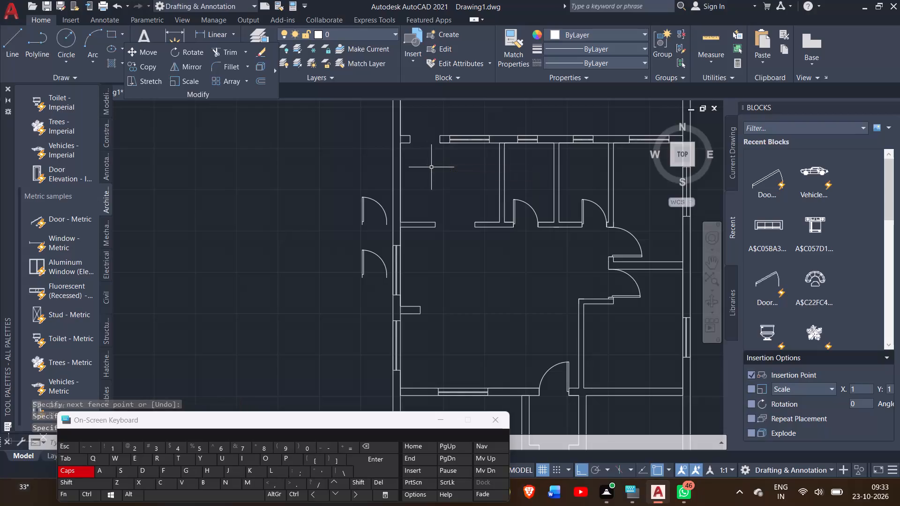
Move the upper loose door block by its hinge corner to the wall end at the opening in the plan's upper wall.
{"action": "left_click", "coordinate": [360, 199]}
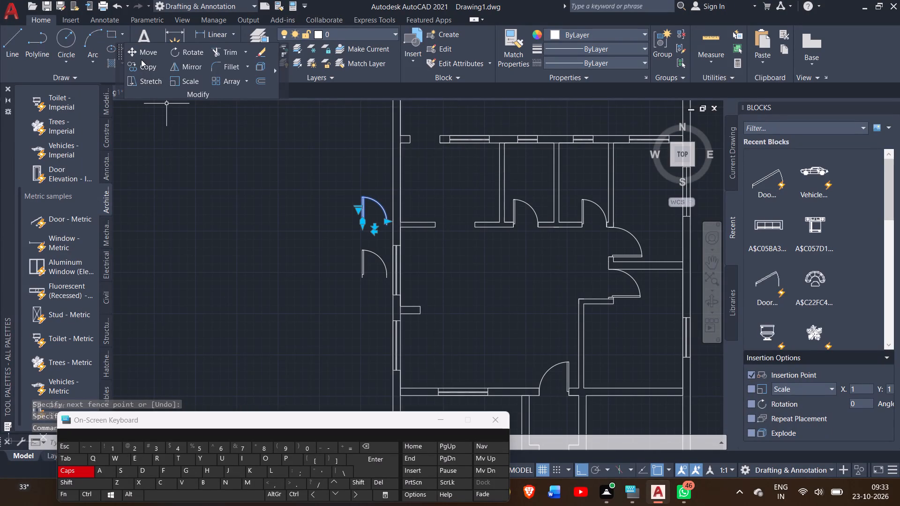
{"action": "left_click", "coordinate": [143, 57]}
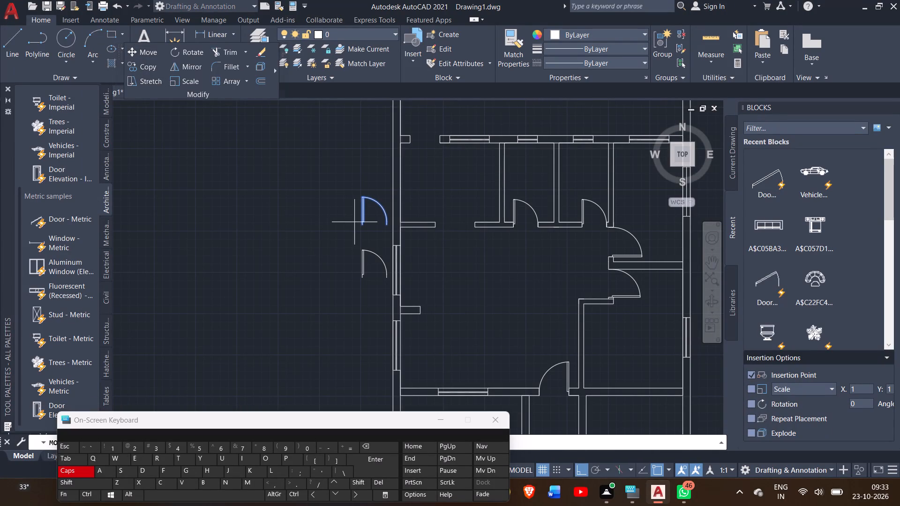
{"action": "left_click_drag", "start_coordinate": [360, 225], "coordinate": [410, 148]}
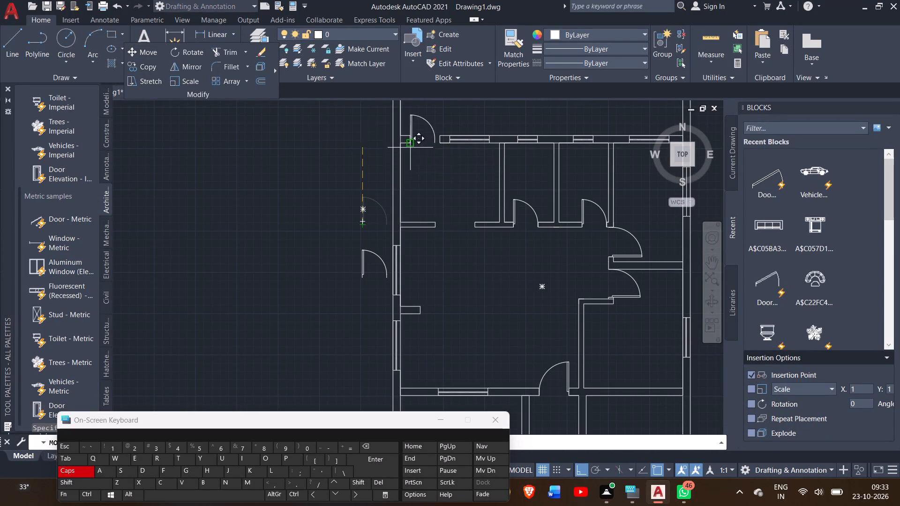
{"action": "left_click_drag", "start_coordinate": [410, 148], "coordinate": [410, 146]}
{"action": "left_click", "coordinate": [410, 146]}
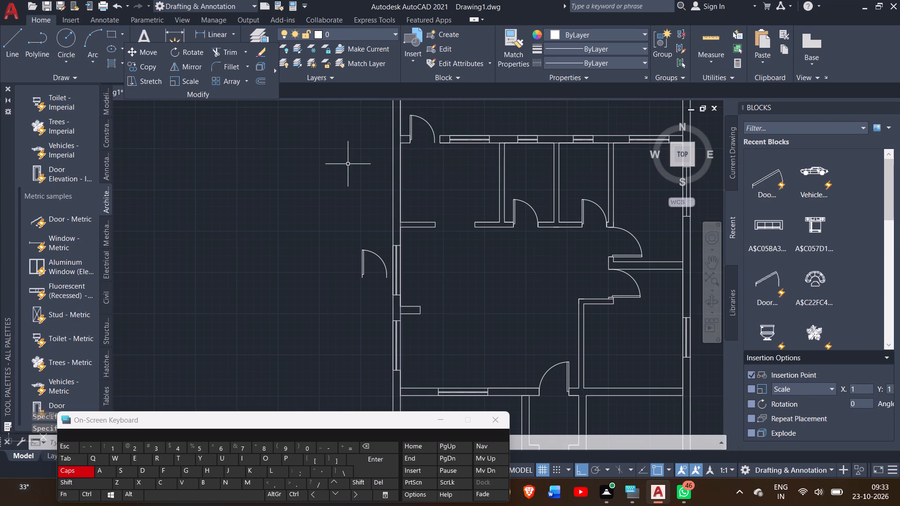
{"action": "right_click", "coordinate": [342, 164]}
{"action": "triple_click", "coordinate": [304, 159]}
{"action": "triple_click", "coordinate": [304, 159]}
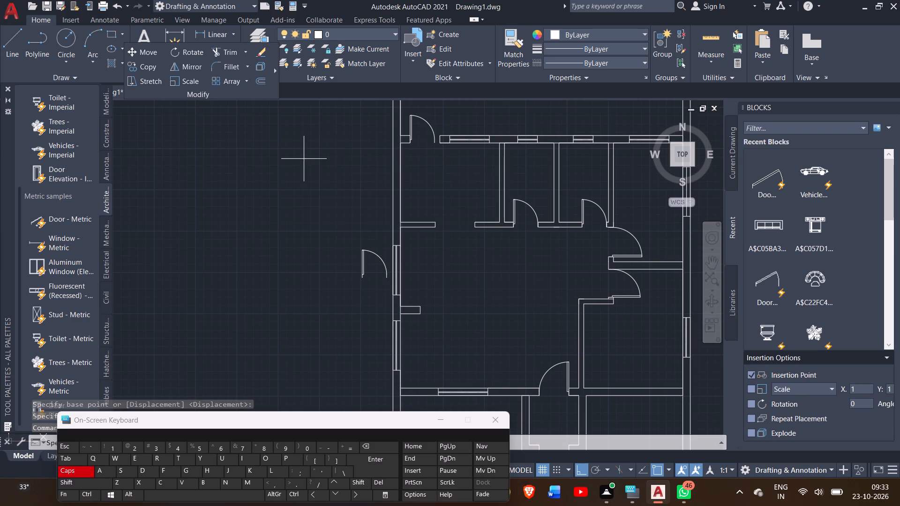
{"action": "triple_click", "coordinate": [304, 159]}
{"action": "double_click", "coordinate": [304, 159]}
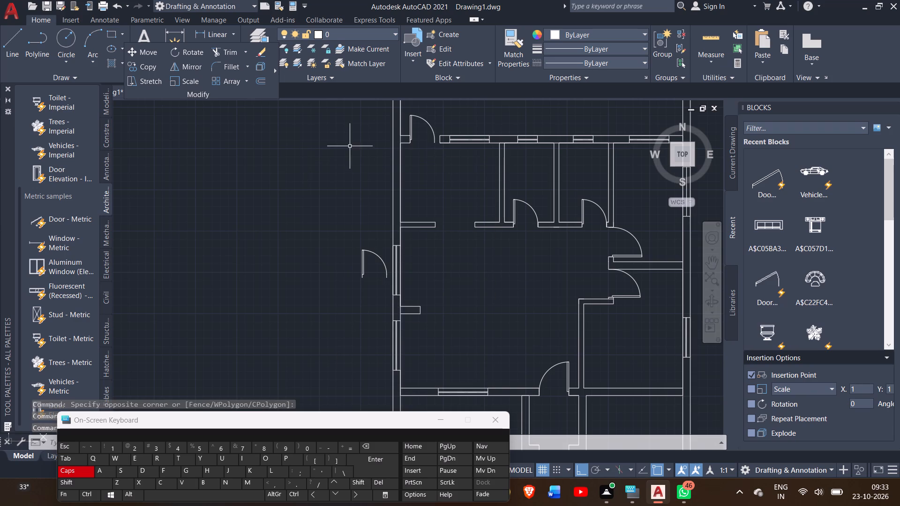
Scale the door in the upper wall opening from its hinge corner so it spans the opening.
{"action": "left_click", "coordinate": [412, 124]}
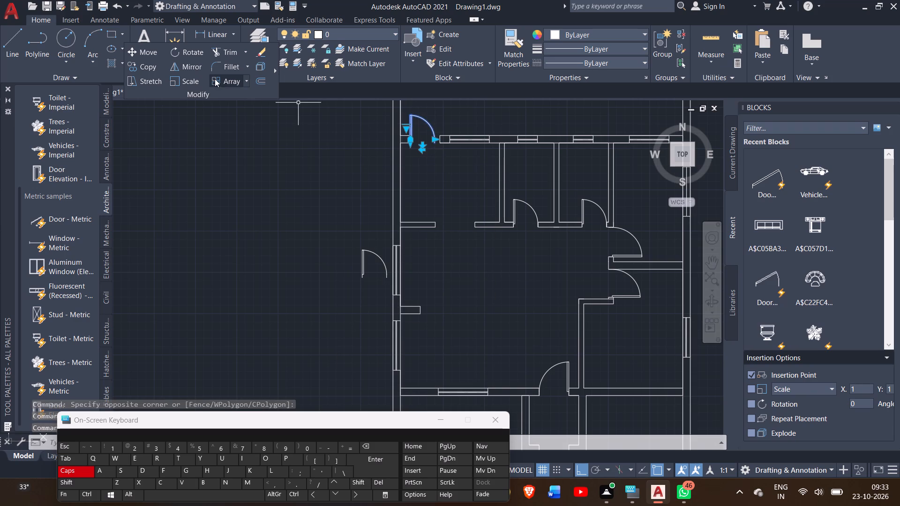
{"action": "left_click", "coordinate": [190, 80]}
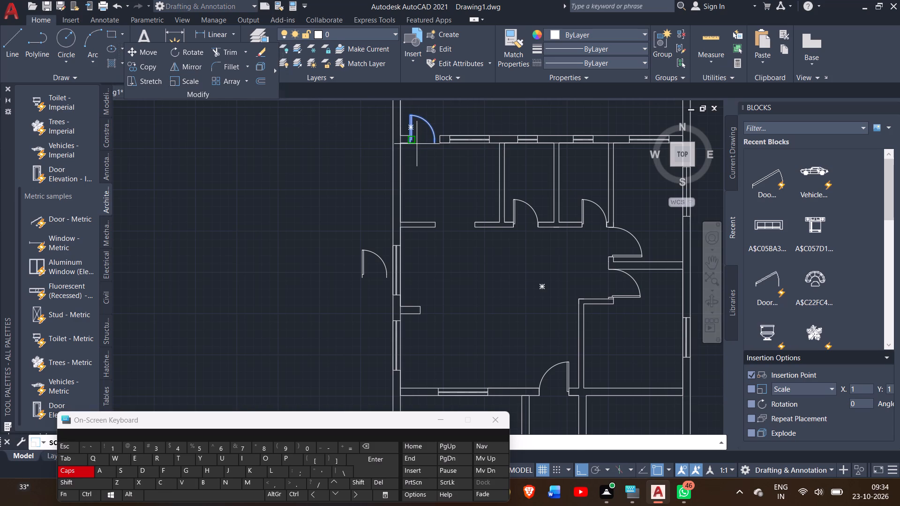
{"action": "left_click_drag", "start_coordinate": [411, 144], "coordinate": [423, 144]}
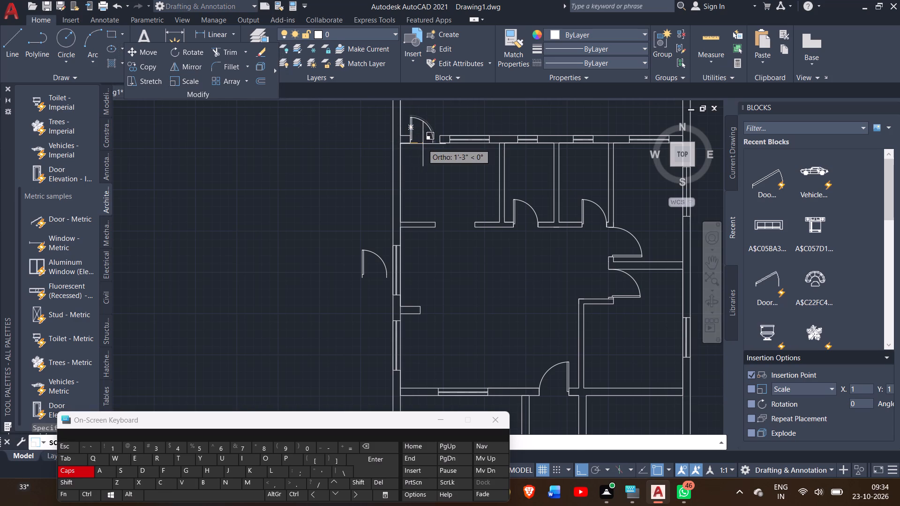
{"action": "left_click_drag", "start_coordinate": [423, 144], "coordinate": [425, 144]}
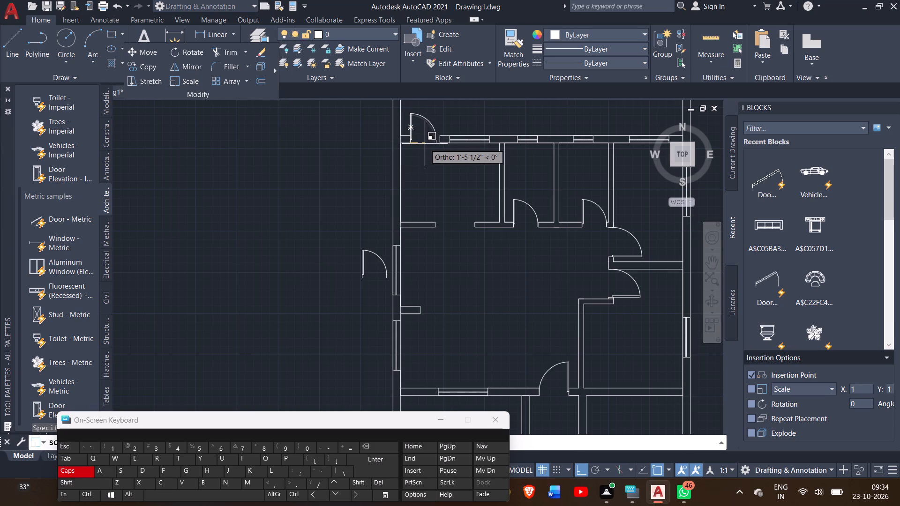
{"action": "left_click_drag", "start_coordinate": [425, 144], "coordinate": [427, 146]}
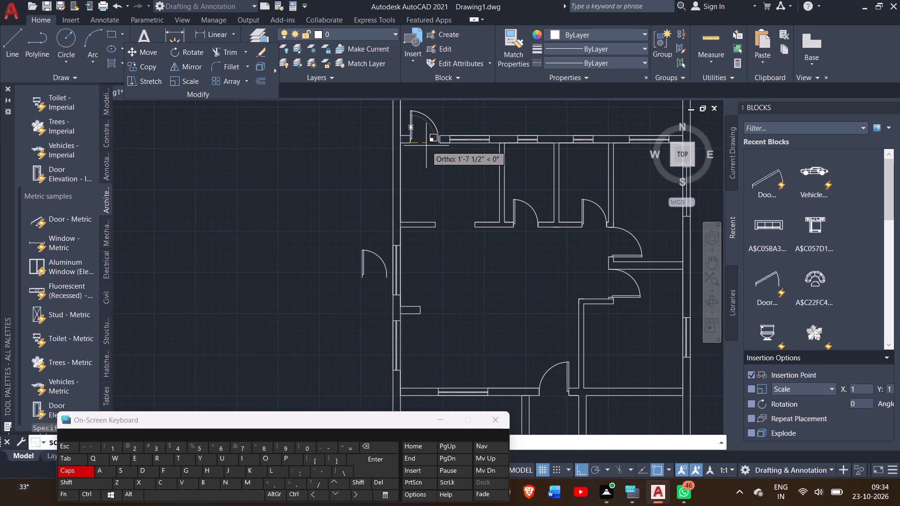
{"action": "left_click_drag", "start_coordinate": [427, 146], "coordinate": [426, 141]}
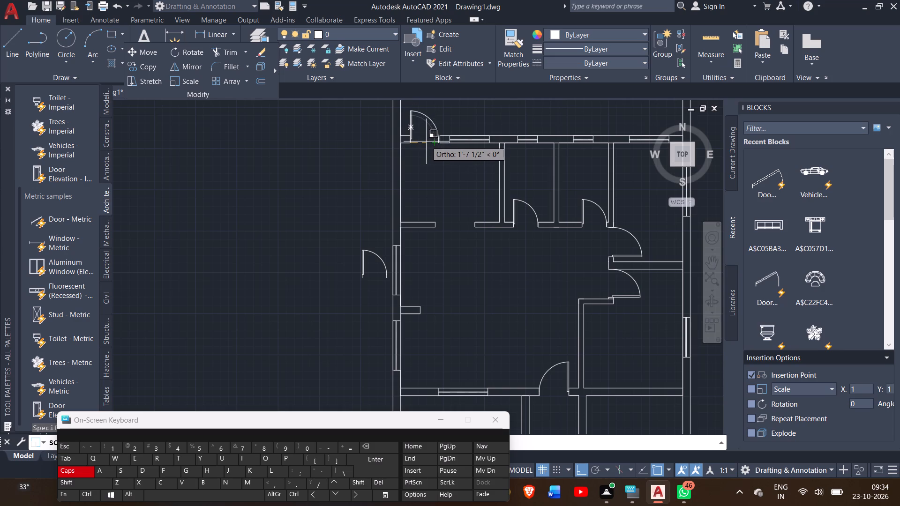
{"action": "left_click_drag", "start_coordinate": [426, 141], "coordinate": [427, 142]}
{"action": "left_click", "coordinate": [427, 142]}
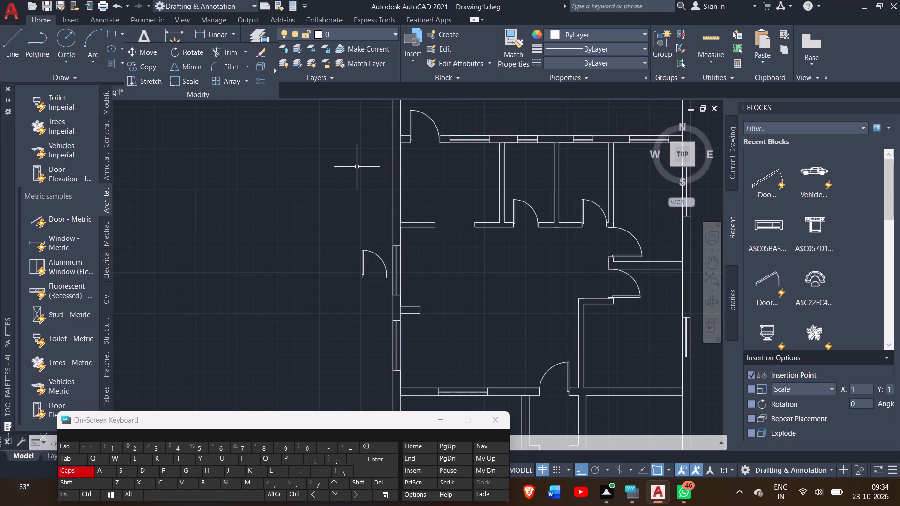
Draw a line from the lower-right room's bottom wall corner along its lower face, across the wall, then 5' left along the upper face.
{"action": "left_click", "coordinate": [21, 56]}
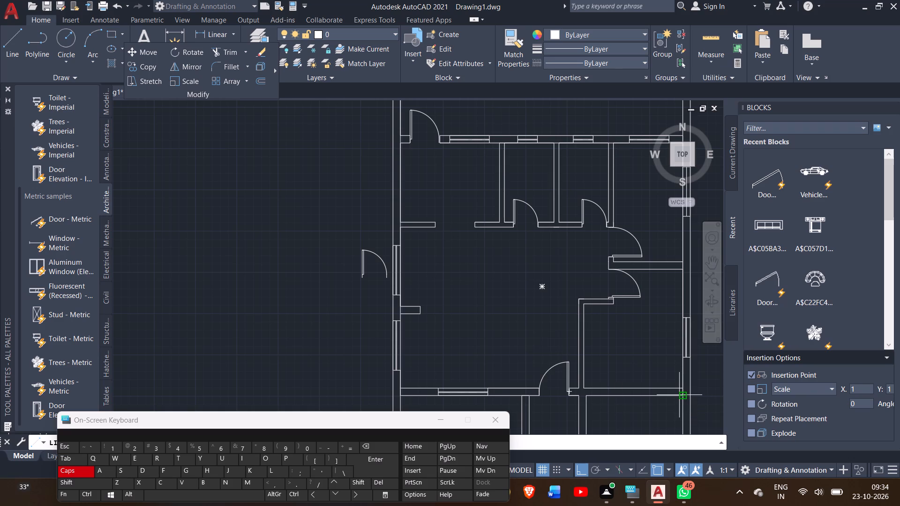
{"action": "left_click_drag", "start_coordinate": [682, 395], "coordinate": [657, 395]}
{"action": "left_click_drag", "start_coordinate": [657, 395], "coordinate": [659, 385]}
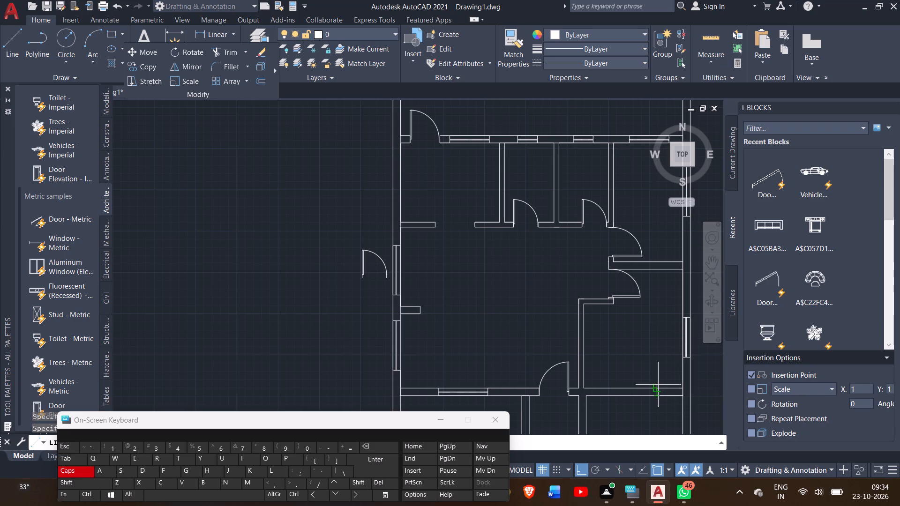
{"action": "left_click_drag", "start_coordinate": [658, 386], "coordinate": [615, 381]}
{"action": "type", "text": "5'"}
{"action": "key", "text": "Return"}
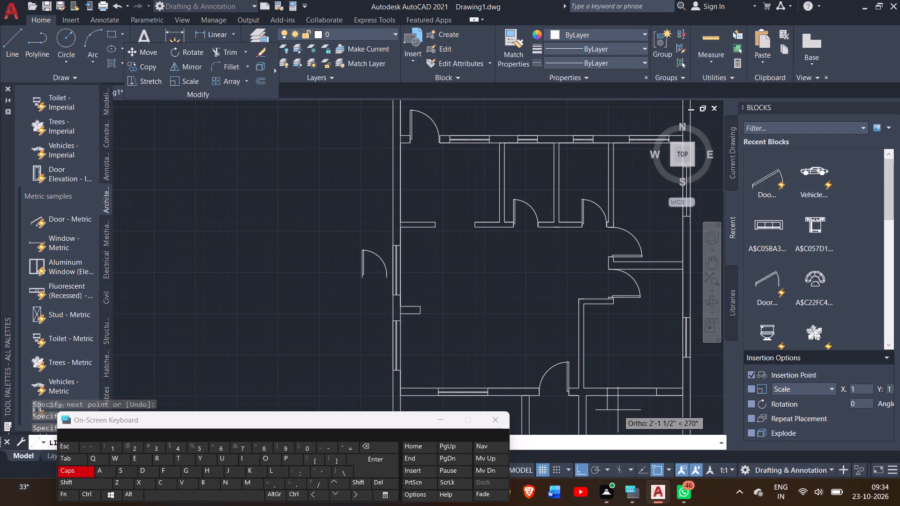
{"action": "right_click", "coordinate": [618, 410]}
{"action": "left_click", "coordinate": [645, 270]}
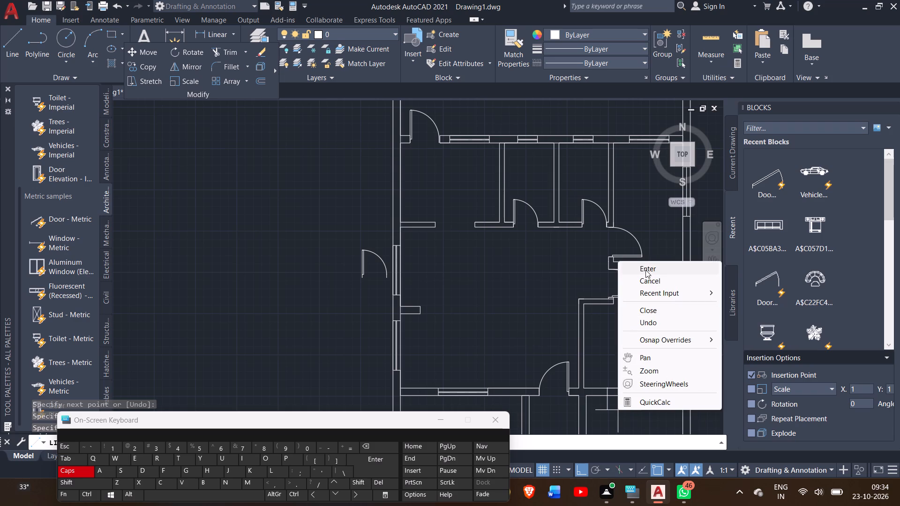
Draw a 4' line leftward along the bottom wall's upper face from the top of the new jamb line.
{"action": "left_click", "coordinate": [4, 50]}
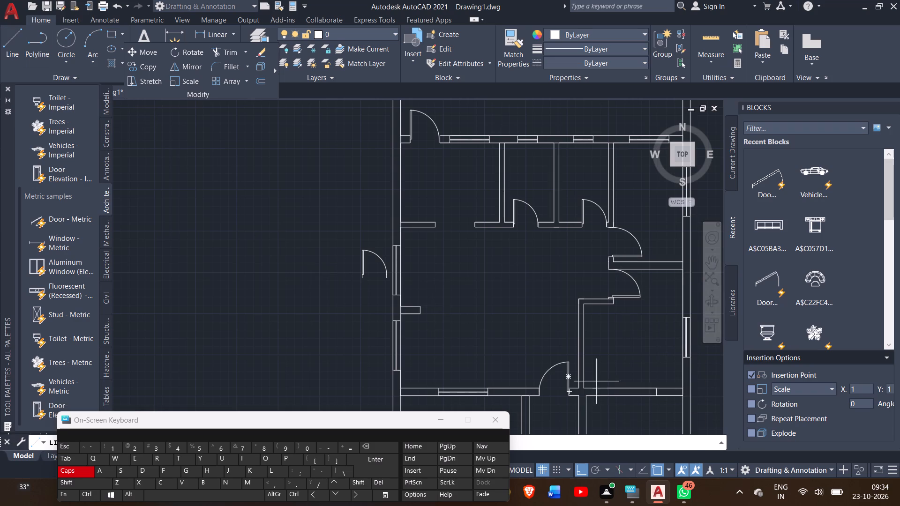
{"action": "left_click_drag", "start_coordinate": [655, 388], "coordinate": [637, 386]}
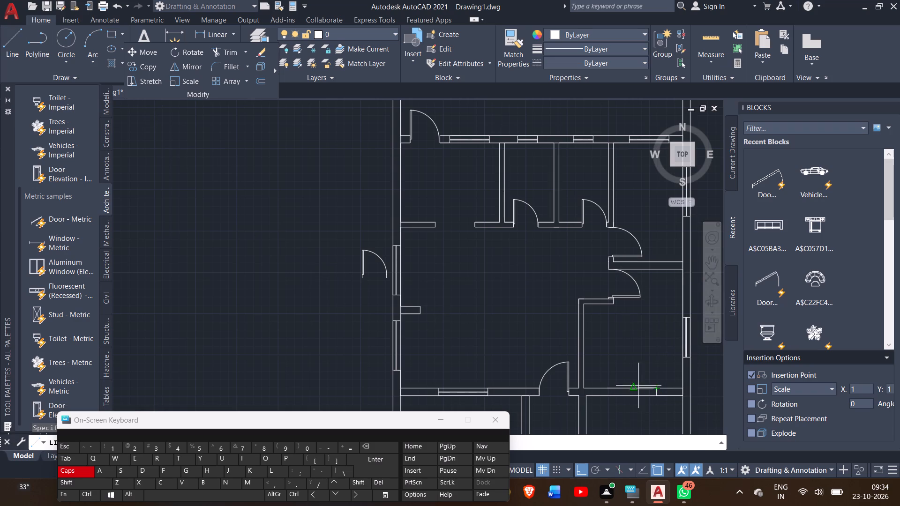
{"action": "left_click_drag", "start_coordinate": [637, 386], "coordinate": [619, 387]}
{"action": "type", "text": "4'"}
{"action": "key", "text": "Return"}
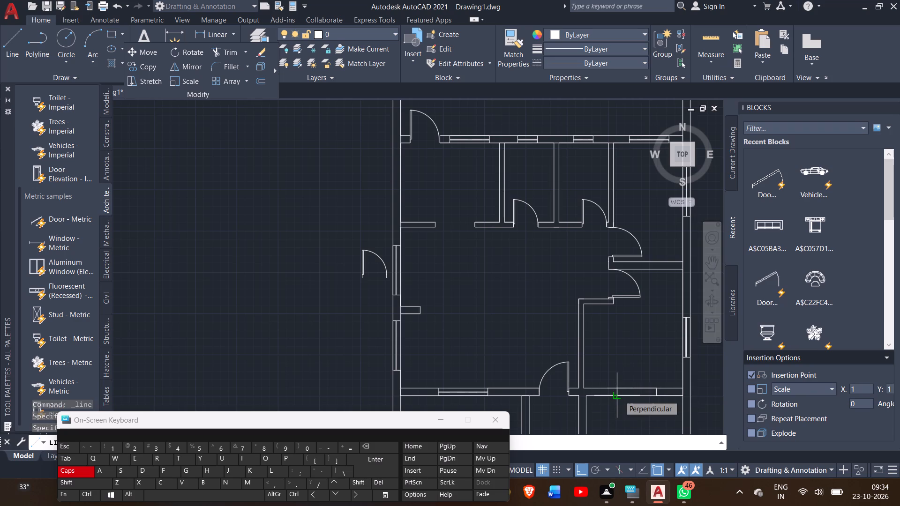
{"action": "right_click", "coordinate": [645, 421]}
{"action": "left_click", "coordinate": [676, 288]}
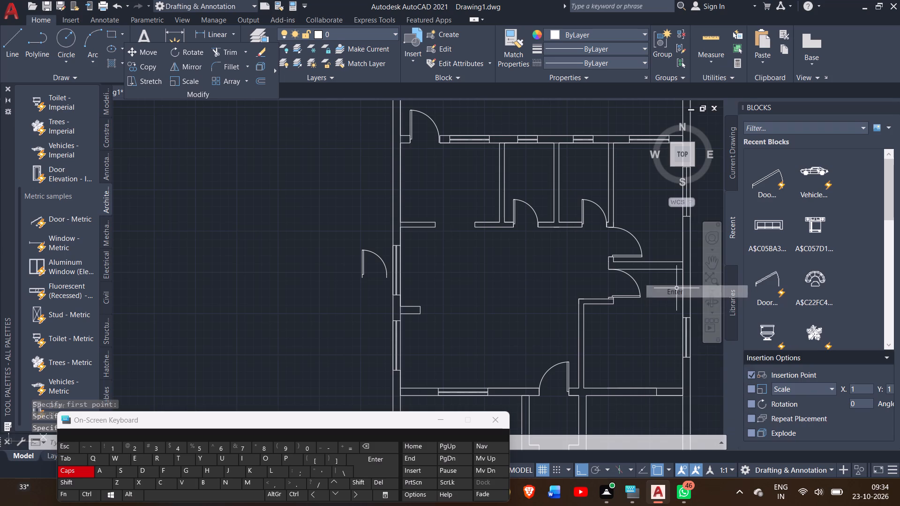
Draw a 5' line leftward along the wall's upper face from the first jamb, continuing down across the wall as the second jamb.
{"action": "left_click", "coordinate": [16, 61]}
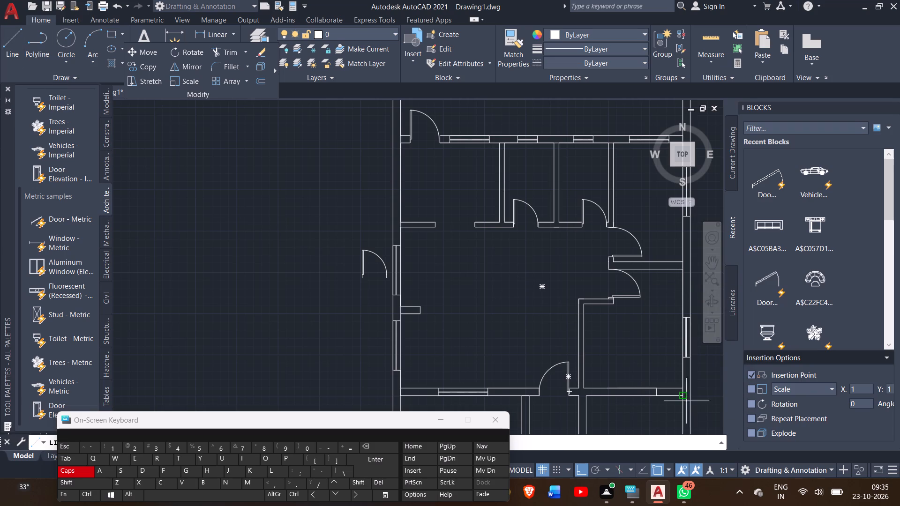
{"action": "left_click_drag", "start_coordinate": [656, 388], "coordinate": [615, 388]}
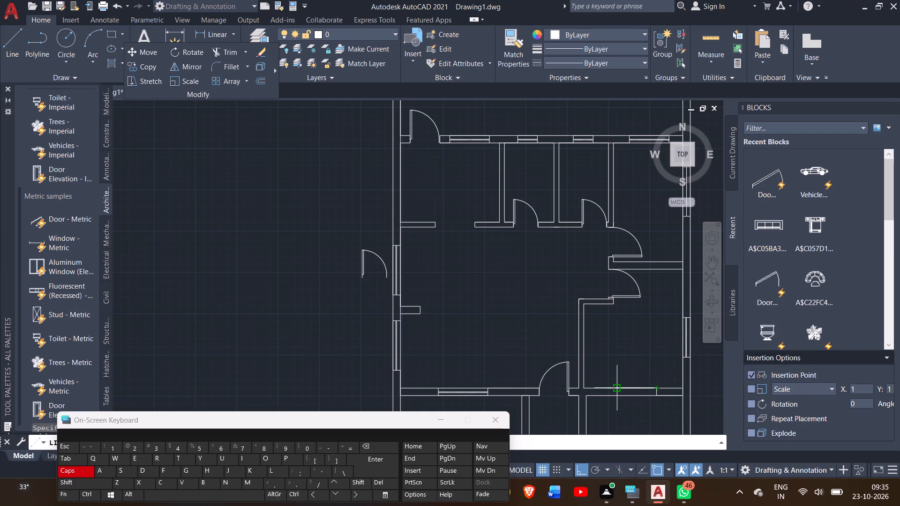
{"action": "type", "text": "5'"}
{"action": "key", "text": "Return"}
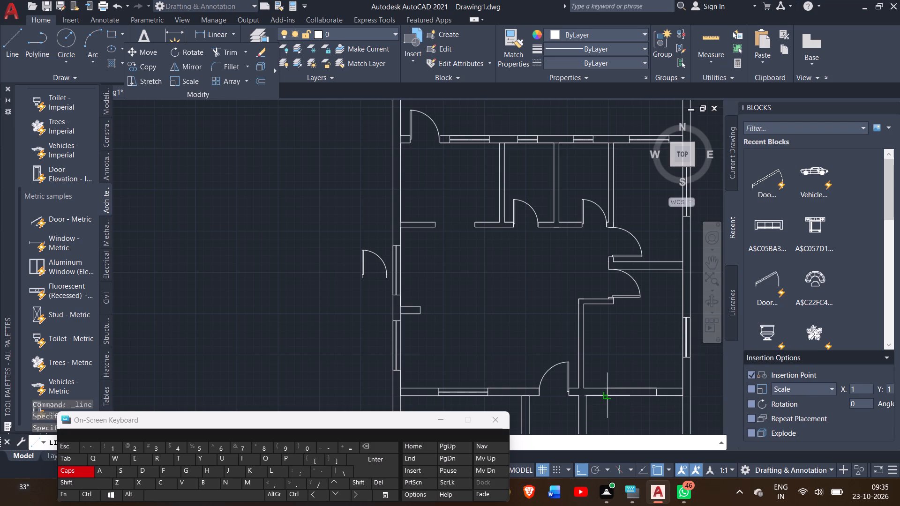
{"action": "left_click", "coordinate": [608, 398]}
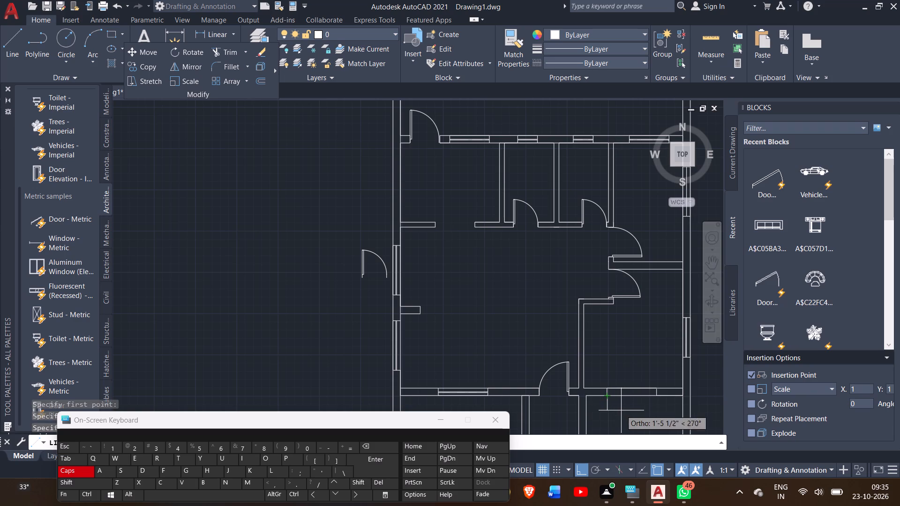
{"action": "right_click", "coordinate": [622, 411]}
{"action": "left_click", "coordinate": [643, 270]}
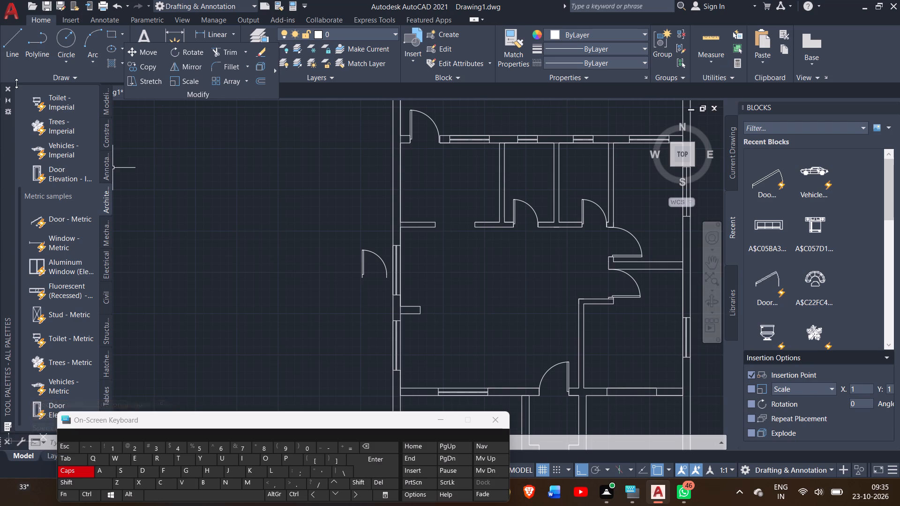
Draw the window's centre glazing line between the midpoints of the two jamb lines in the lower-right room's bottom wall.
{"action": "left_click", "coordinate": [0, 54]}
{"action": "left_click", "coordinate": [11, 47]}
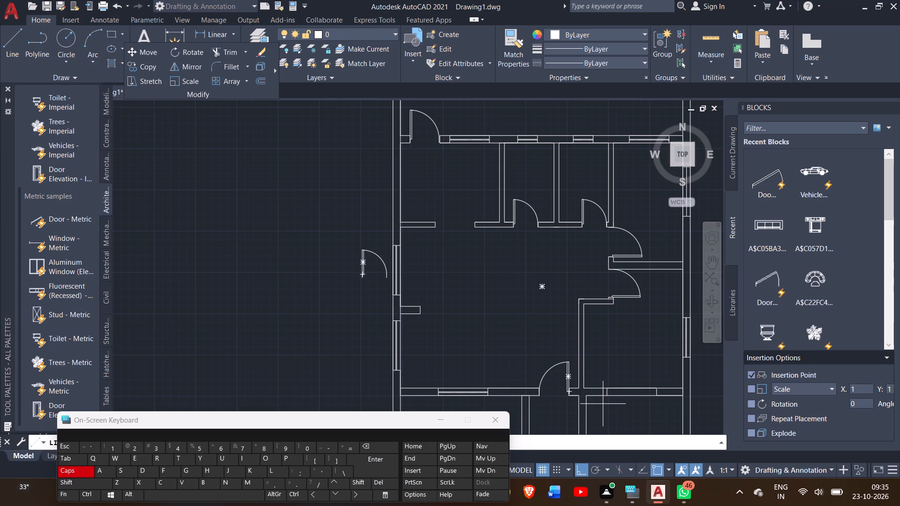
{"action": "scroll", "coordinate": [634, 391], "scroll_direction": "right", "scroll_amount": 1}
{"action": "scroll", "coordinate": [634, 391], "scroll_direction": "up", "scroll_amount": 2, "text": "ctrl"}
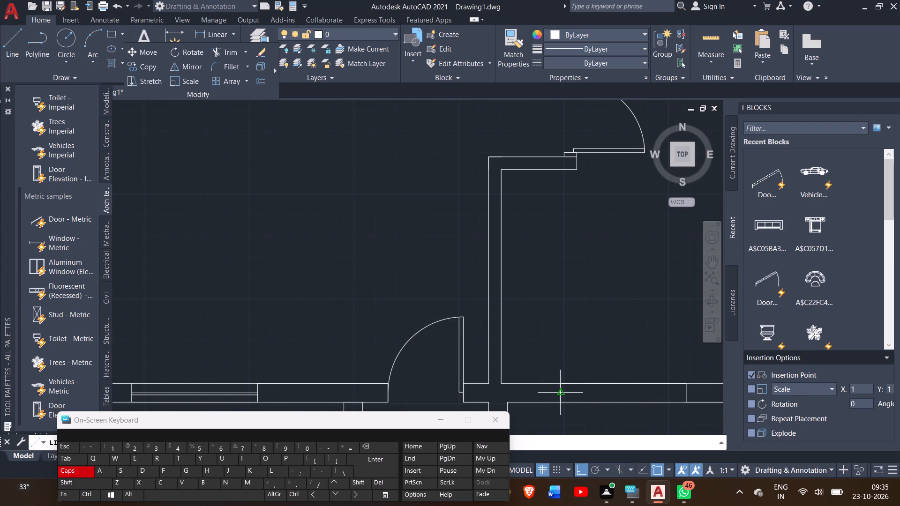
{"action": "left_click", "coordinate": [562, 394]}
{"action": "left_click", "coordinate": [689, 392]}
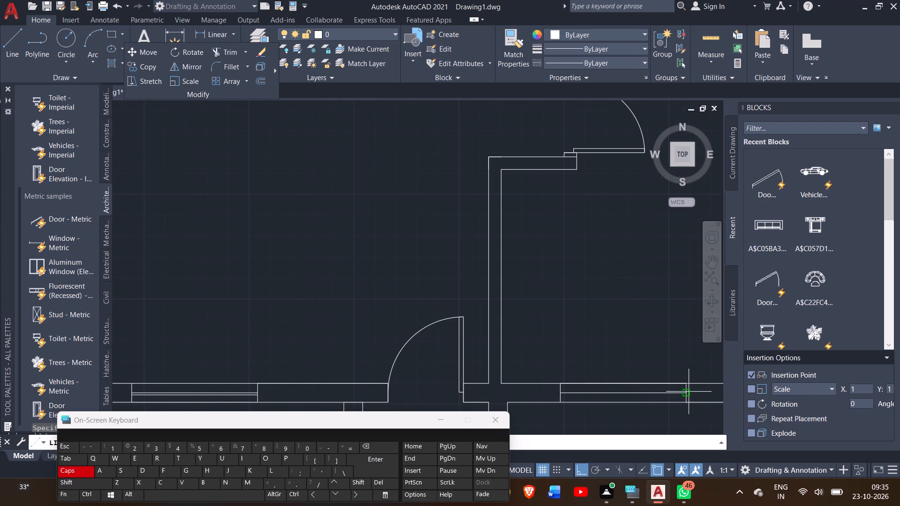
{"action": "right_click", "coordinate": [689, 370]}
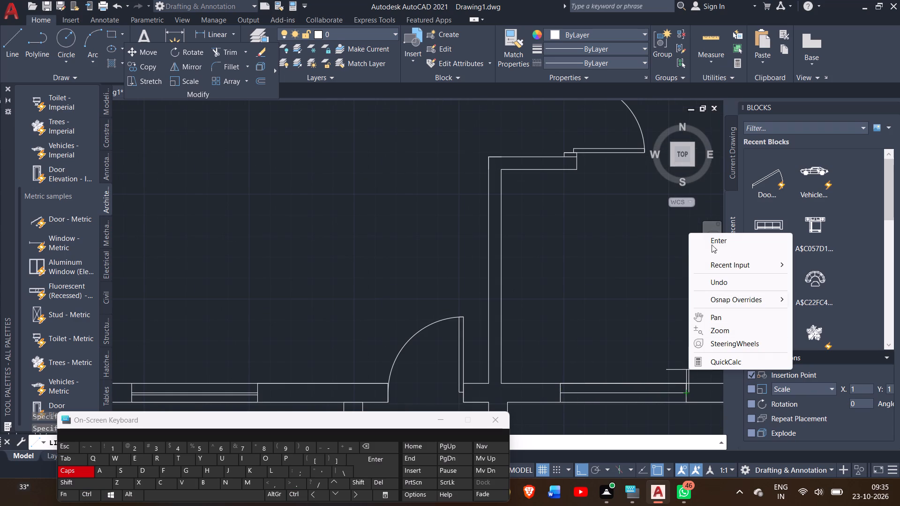
{"action": "left_click", "coordinate": [712, 240]}
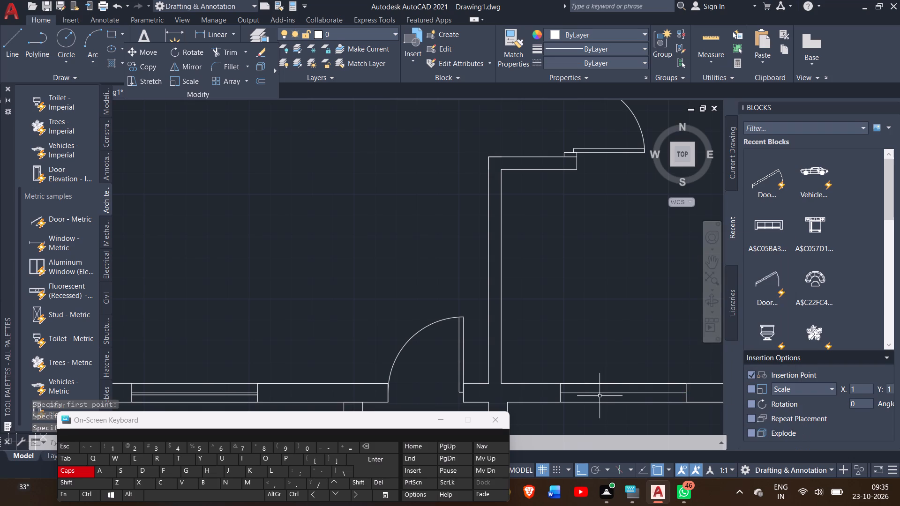
Offset the window's centre glazing line 1" downward in the lower-right room's bottom wall.
{"action": "left_click", "coordinate": [605, 394]}
{"action": "key", "text": "o"}
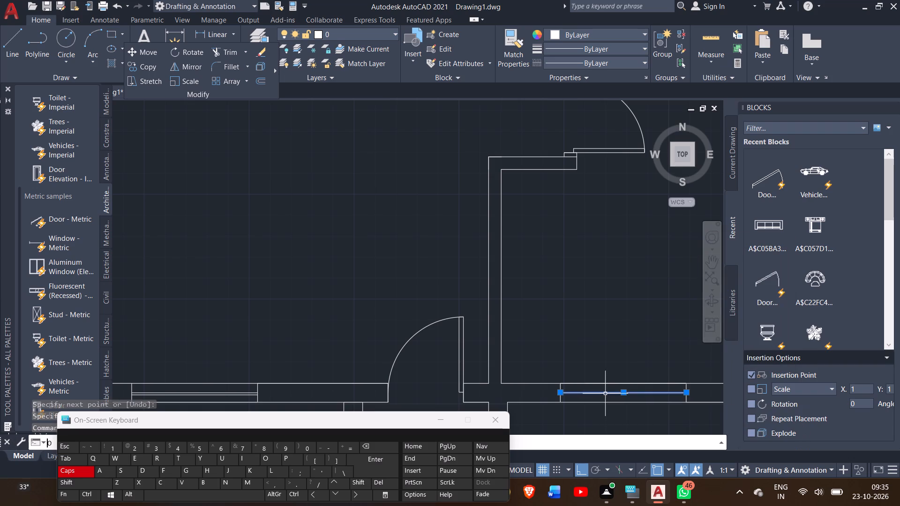
{"action": "type", "text": "FF"}
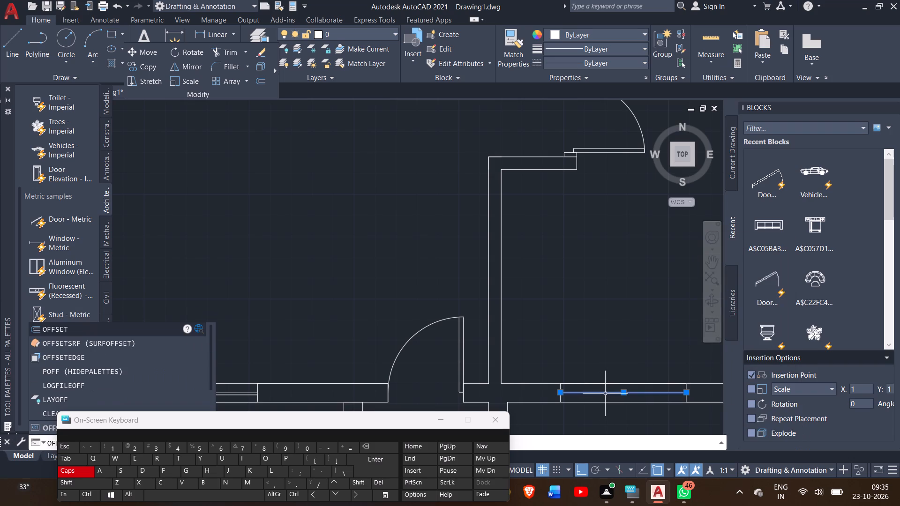
{"action": "key", "text": "Return"}
{"action": "key", "text": "1"}
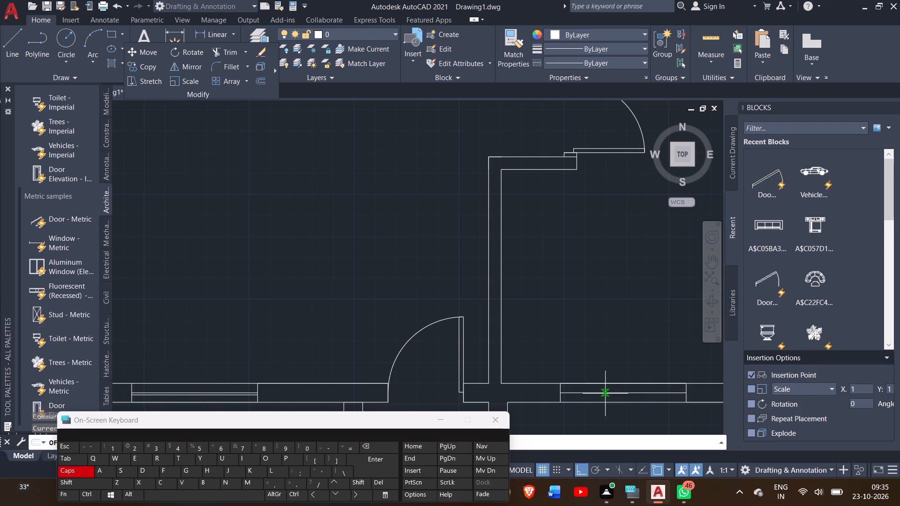
{"action": "key", "text": "shift+quotedbl"}
{"action": "key", "text": "Return"}
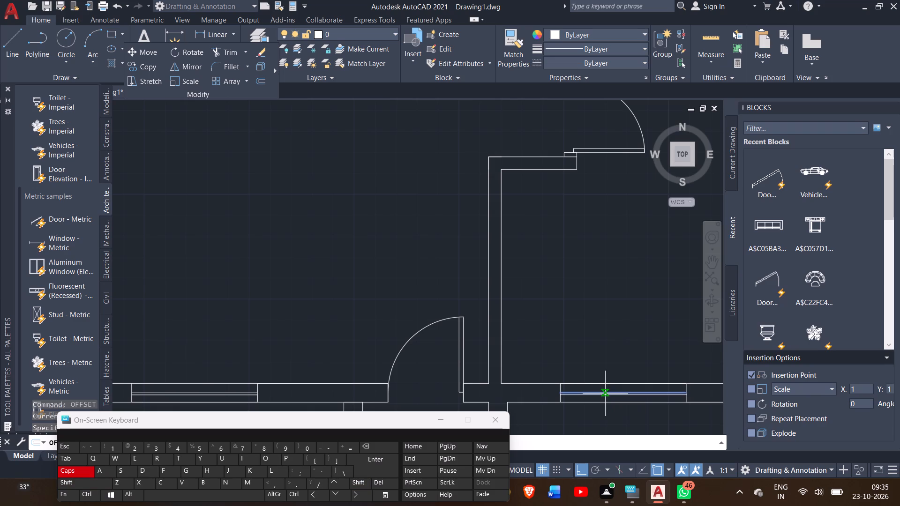
{"action": "scroll", "coordinate": [605, 394], "scroll_direction": "up", "scroll_amount": 2, "text": "ctrl"}
{"action": "left_click", "coordinate": [599, 409]}
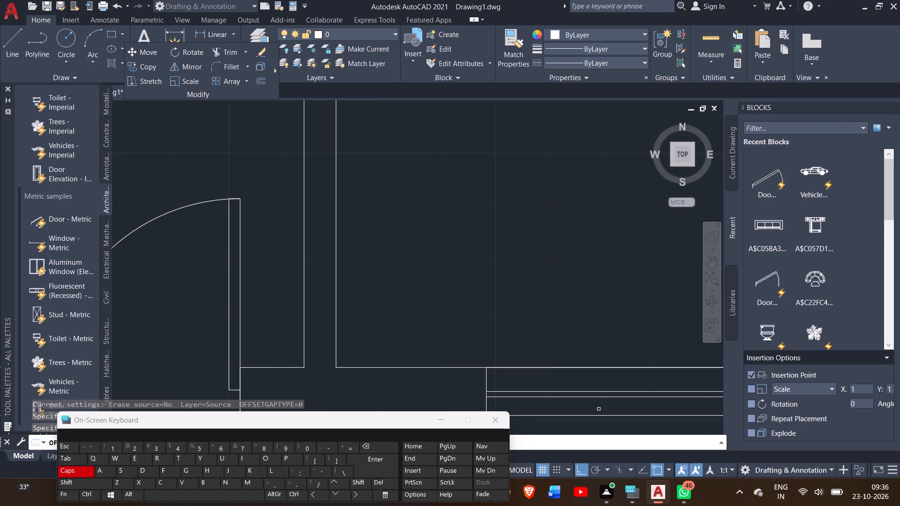
Draw a line from the bottom jamb of the left wall's lower window, near the outer face, down inside the wall to the plan's bottom outer face.
{"action": "scroll", "coordinate": [599, 409], "scroll_direction": "down", "scroll_amount": 3, "text": "ctrl"}
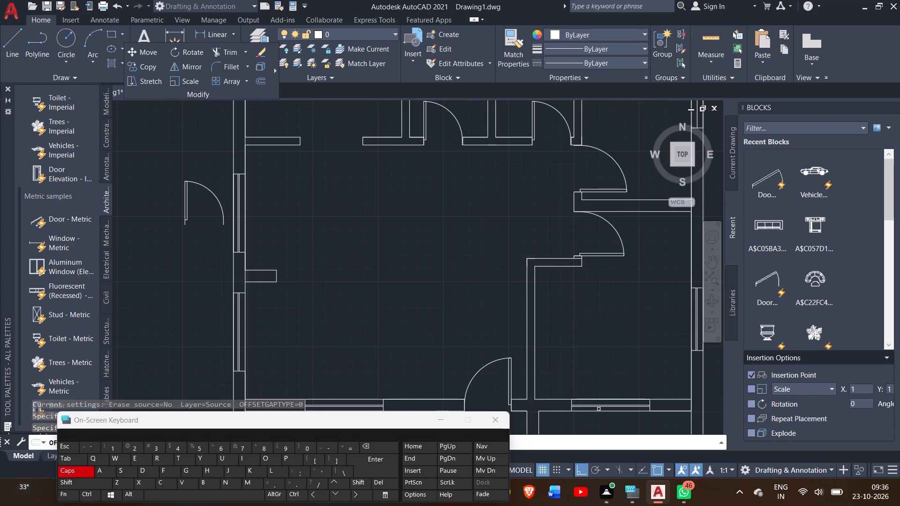
{"action": "scroll", "coordinate": [599, 409], "scroll_direction": "down", "scroll_amount": 1, "text": "ctrl"}
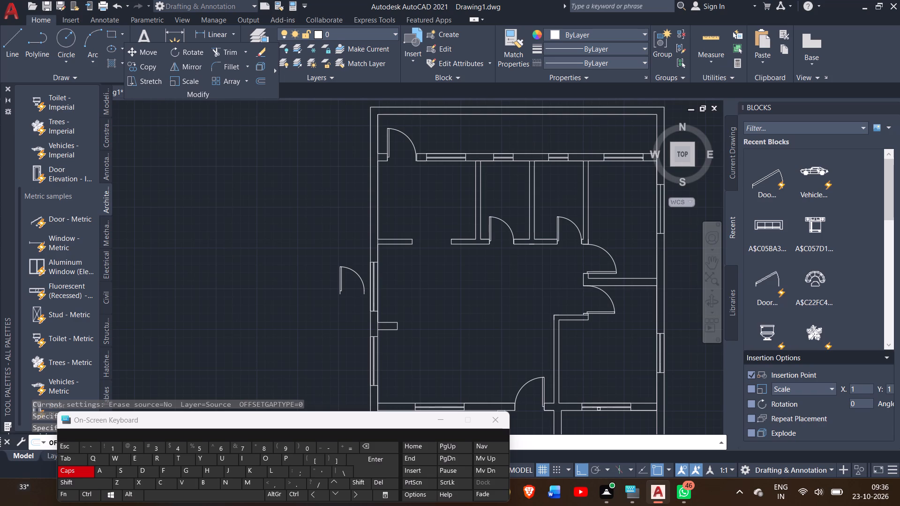
{"action": "scroll", "coordinate": [570, 342], "scroll_direction": "down", "scroll_amount": 3, "text": "ctrl"}
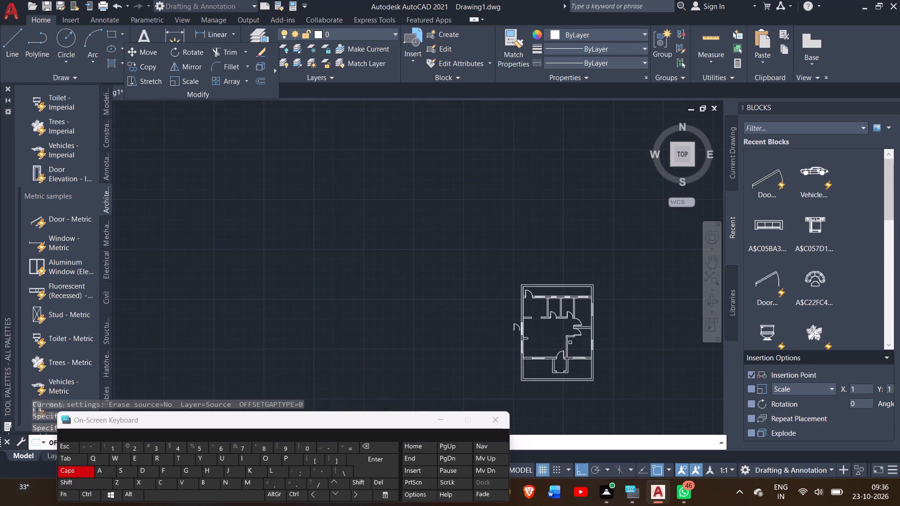
{"action": "left_click", "coordinate": [716, 259]}
{"action": "left_click_drag", "start_coordinate": [642, 305], "coordinate": [595, 216]}
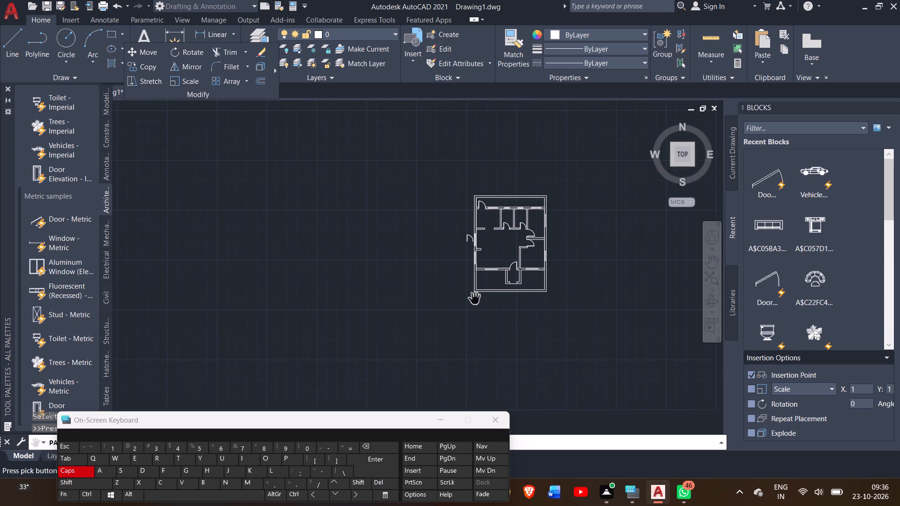
{"action": "scroll", "coordinate": [509, 282], "scroll_direction": "up", "scroll_amount": 3, "text": "ctrl"}
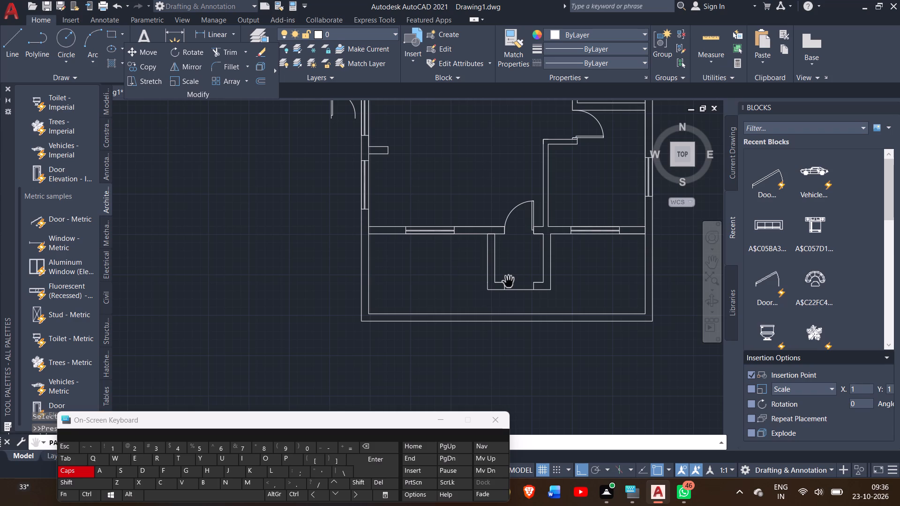
{"action": "left_click", "coordinate": [4, 54]}
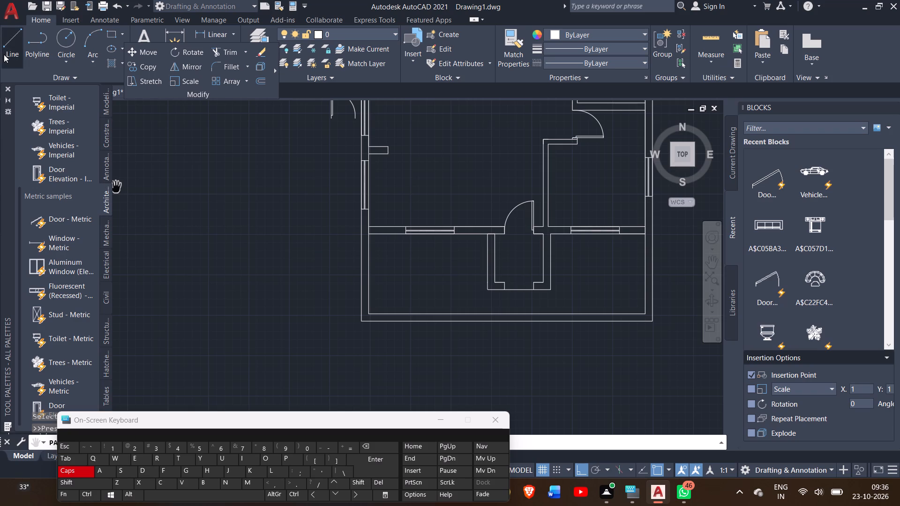
{"action": "left_click", "coordinate": [4, 54]}
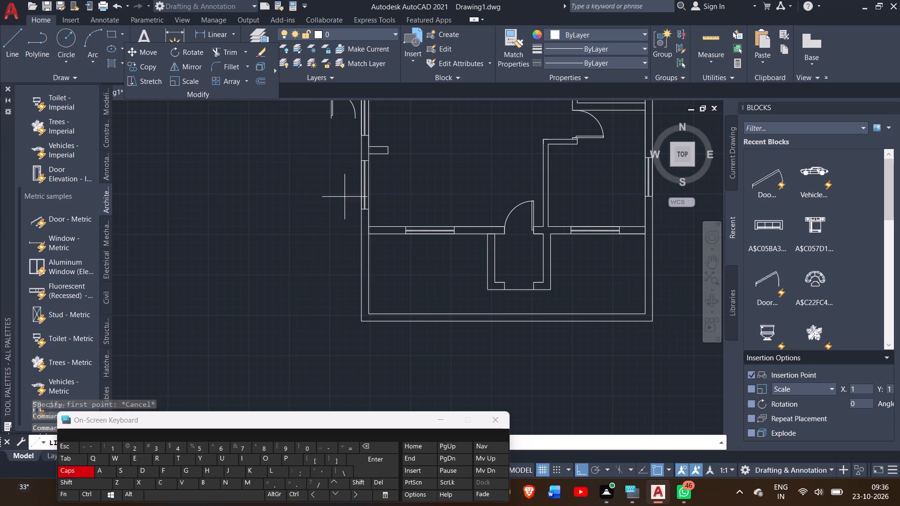
{"action": "scroll", "coordinate": [365, 210], "scroll_direction": "up", "scroll_amount": 4, "text": "ctrl"}
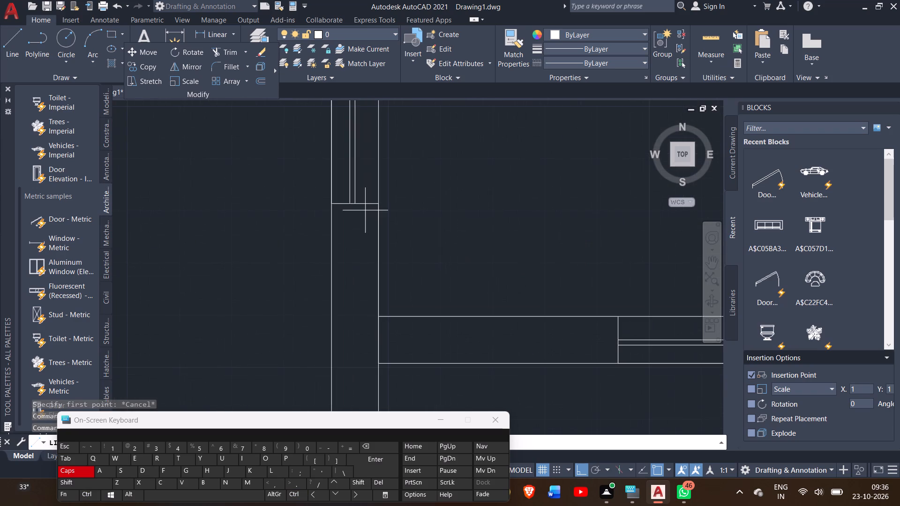
{"action": "left_click_drag", "start_coordinate": [334, 204], "coordinate": [338, 204]}
{"action": "left_click_drag", "start_coordinate": [338, 204], "coordinate": [349, 259]}
{"action": "scroll", "coordinate": [349, 259], "scroll_direction": "down", "scroll_amount": 2, "text": "ctrl"}
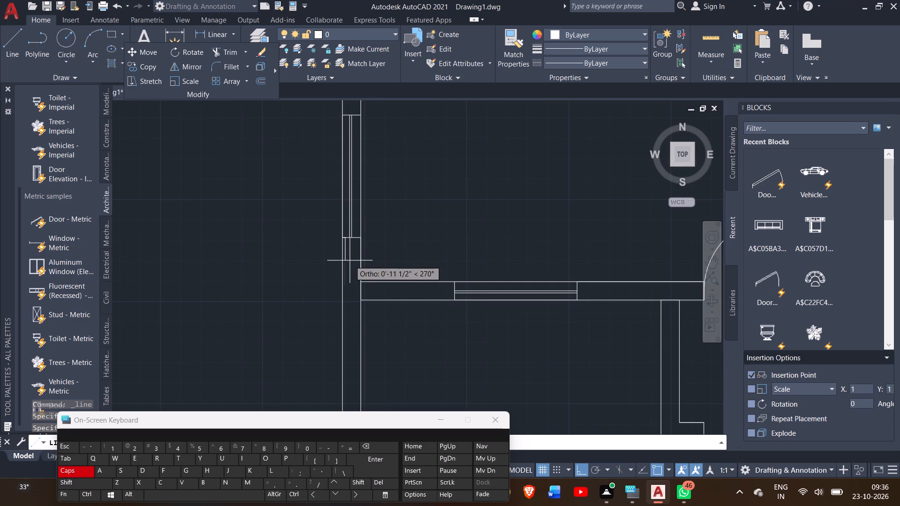
{"action": "scroll", "coordinate": [356, 332], "scroll_direction": "down", "scroll_amount": 2, "text": "ctrl"}
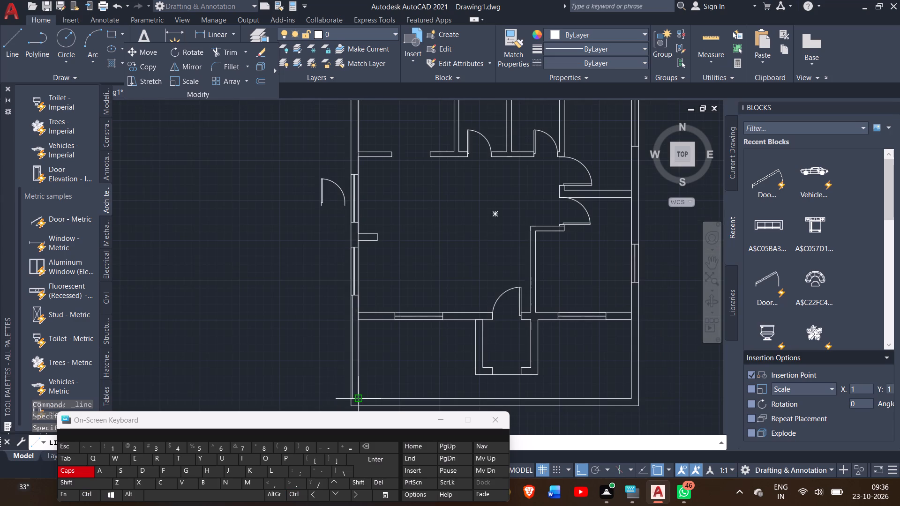
{"action": "scroll", "coordinate": [358, 399], "scroll_direction": "up", "scroll_amount": 1, "text": "ctrl"}
{"action": "scroll", "coordinate": [358, 399], "scroll_direction": "down", "scroll_amount": 2, "text": "ctrl"}
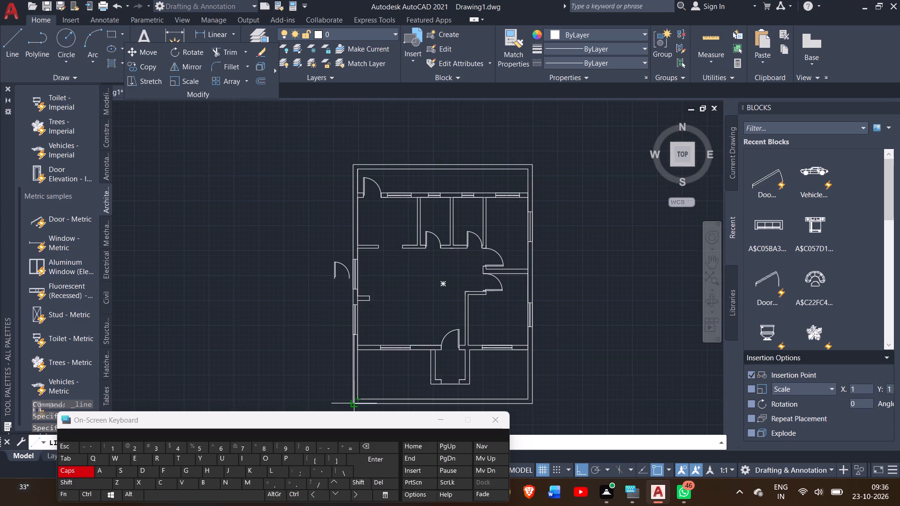
{"action": "scroll", "coordinate": [355, 405], "scroll_direction": "up", "scroll_amount": 5, "text": "ctrl"}
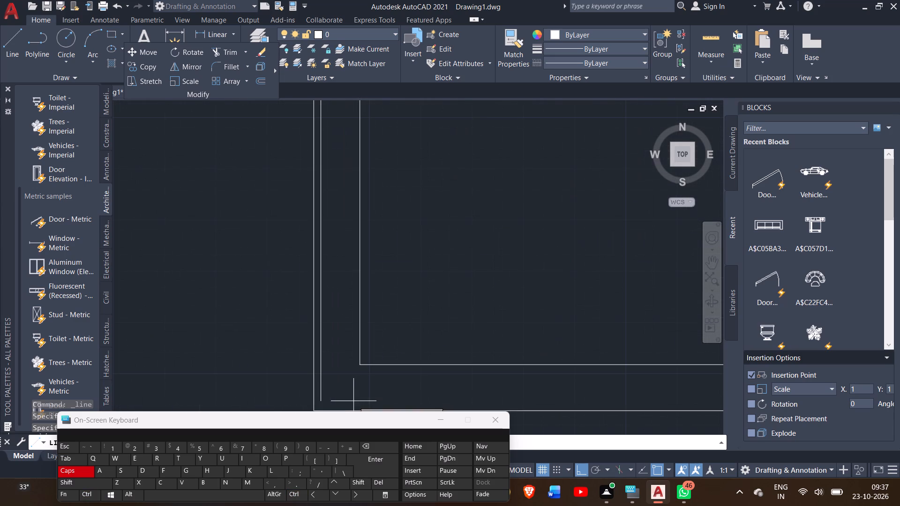
{"action": "scroll", "coordinate": [343, 400], "scroll_direction": "down", "scroll_amount": 1, "text": "ctrl"}
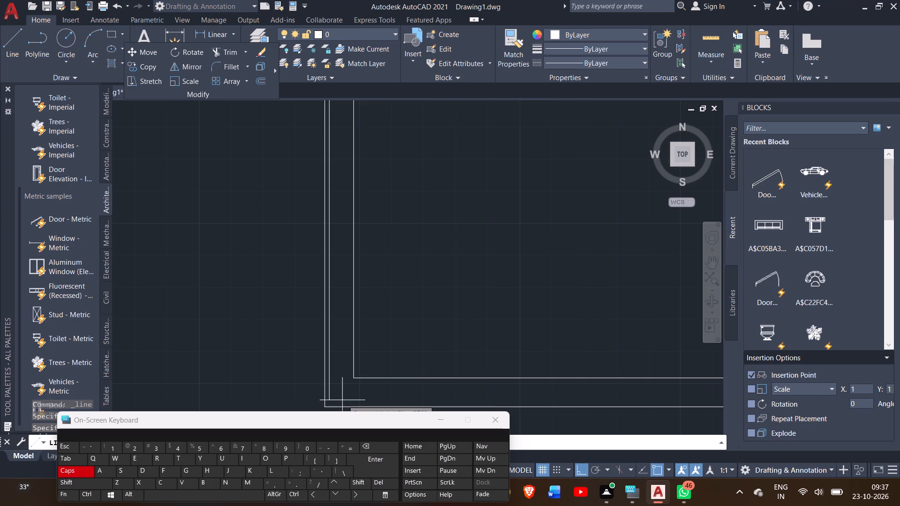
{"action": "left_click", "coordinate": [328, 407]}
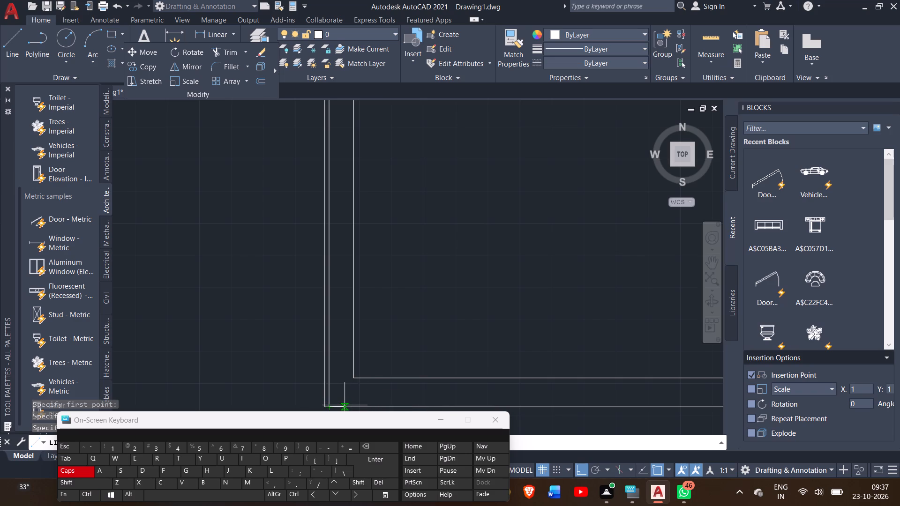
Continue the line a short way right along the bottom outer face, and up inside the left wall to the window's bottom jamb.
{"action": "left_click", "coordinate": [345, 405]}
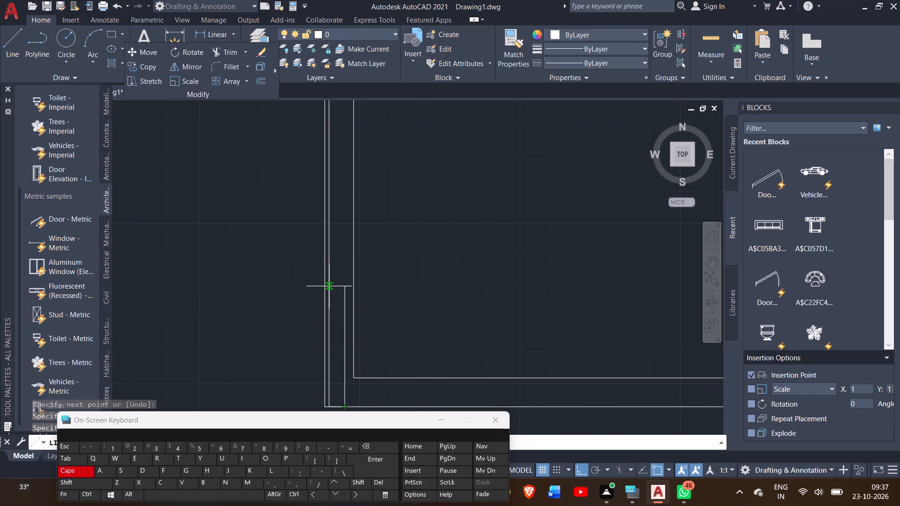
{"action": "scroll", "coordinate": [317, 212], "scroll_direction": "down", "scroll_amount": 3, "text": "ctrl"}
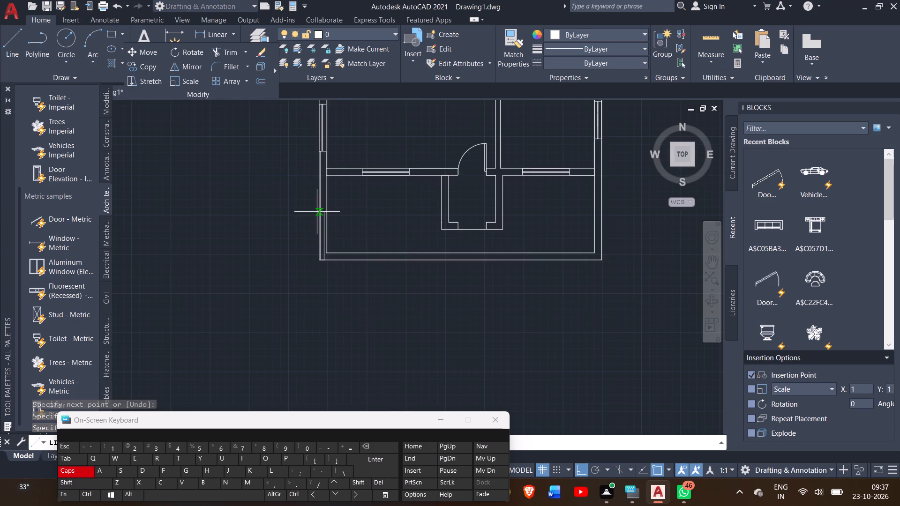
{"action": "scroll", "coordinate": [324, 155], "scroll_direction": "up", "scroll_amount": 1, "text": "ctrl"}
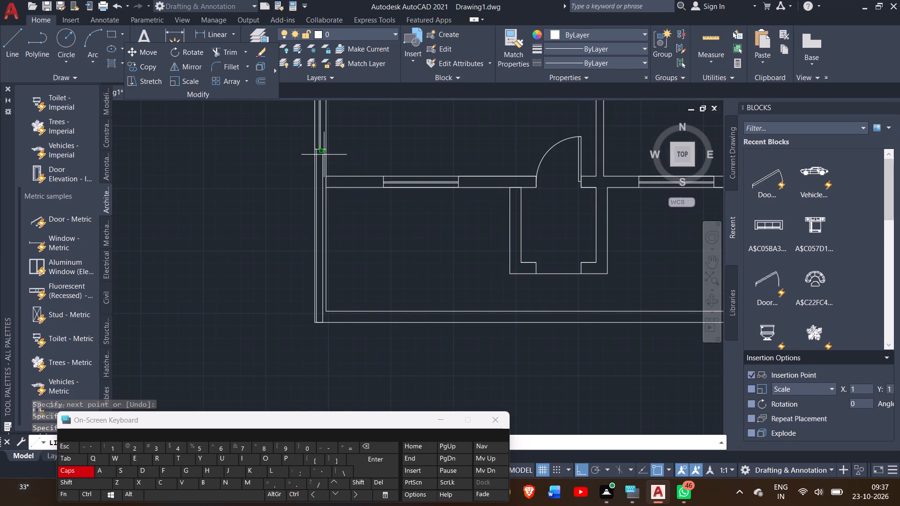
{"action": "scroll", "coordinate": [324, 153], "scroll_direction": "up", "scroll_amount": 2, "text": "ctrl"}
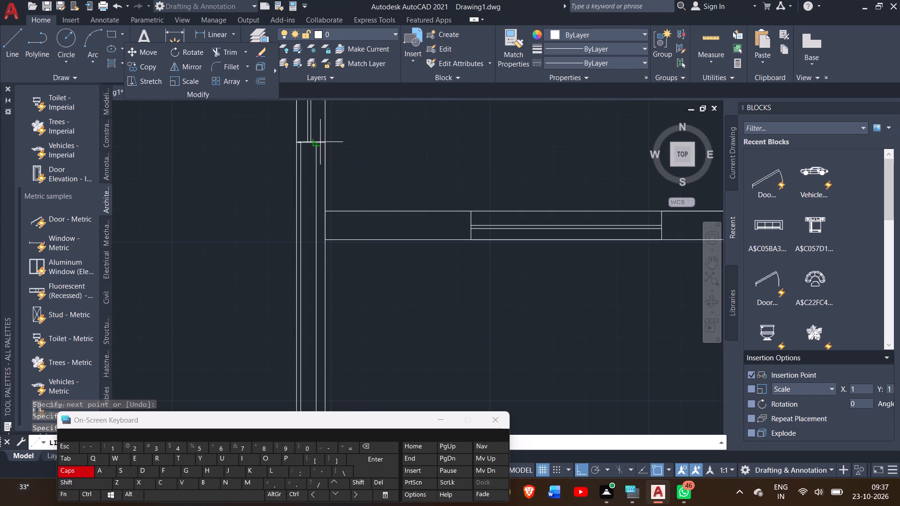
{"action": "left_click", "coordinate": [316, 141]}
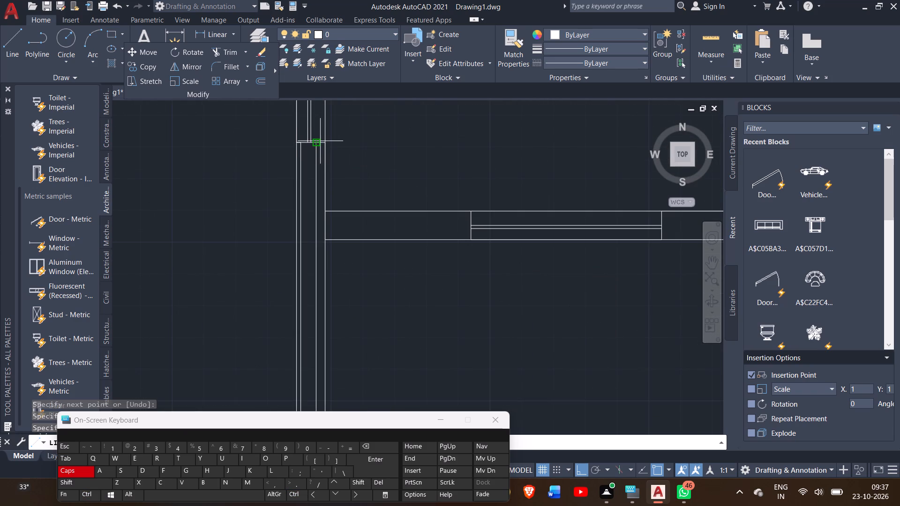
{"action": "right_click", "coordinate": [320, 141]}
{"action": "left_click", "coordinate": [328, 144]}
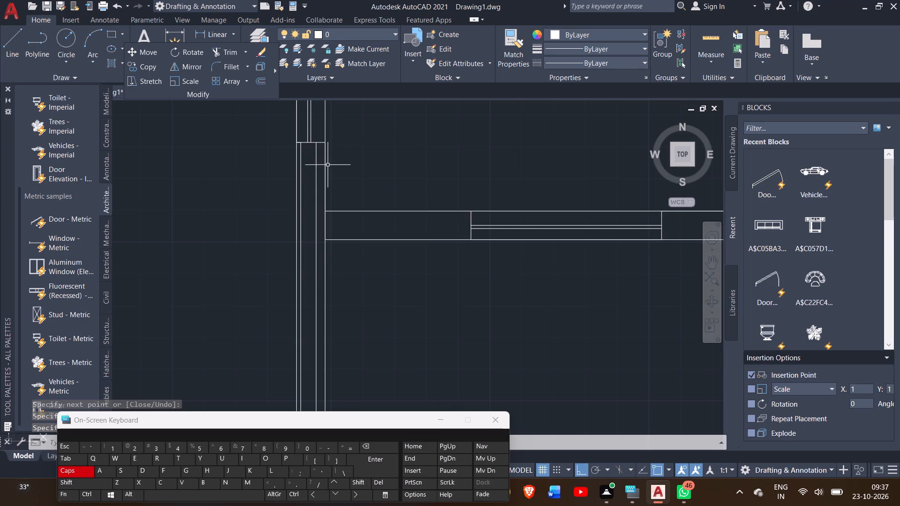
Draw a line from the bottom wall's inner left corner along its inner face to below the porch's left outer face, and down to the outer face.
{"action": "scroll", "coordinate": [328, 165], "scroll_direction": "down", "scroll_amount": 3, "text": "ctrl"}
{"action": "left_click", "coordinate": [13, 49]}
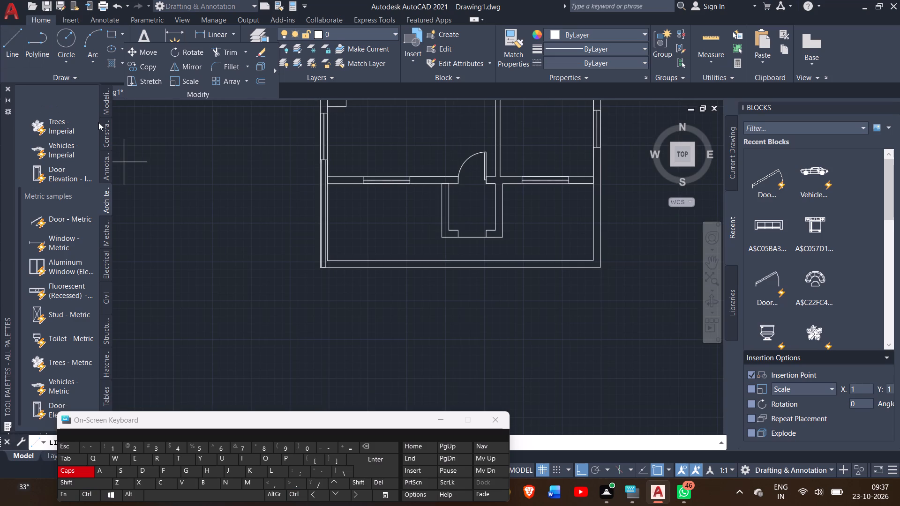
{"action": "right_click", "coordinate": [127, 137]}
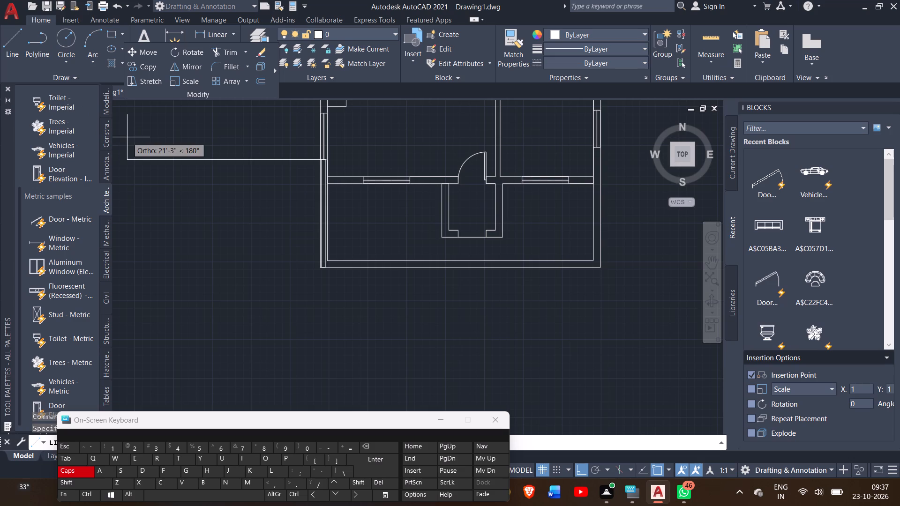
{"action": "key", "text": "ctrl+z"}
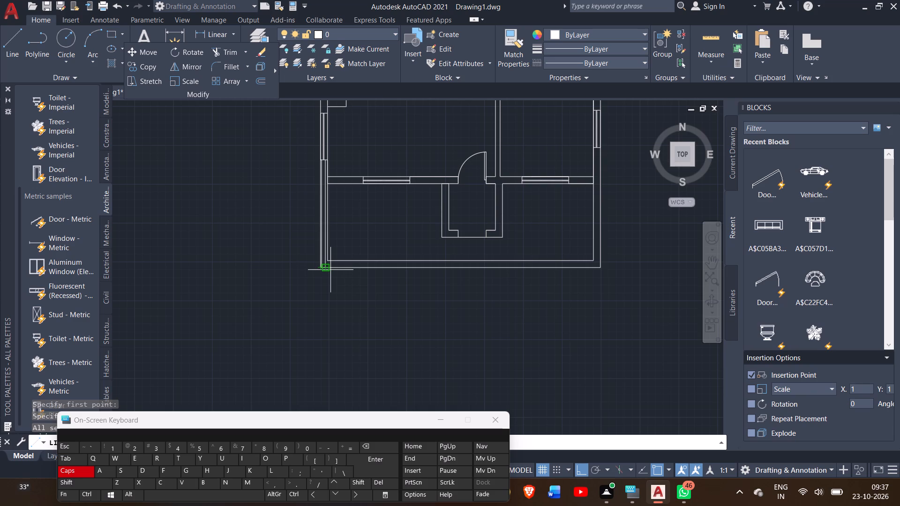
{"action": "left_click", "coordinate": [330, 263]}
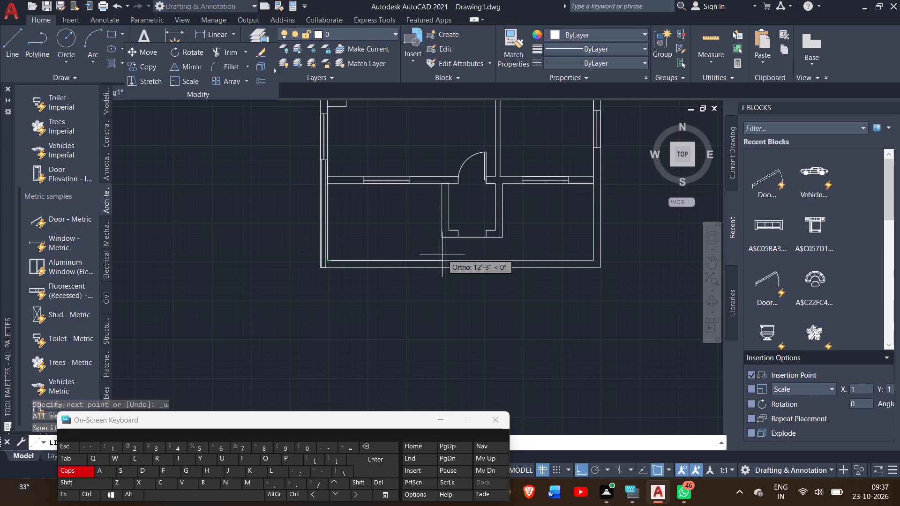
{"action": "left_click", "coordinate": [442, 260]}
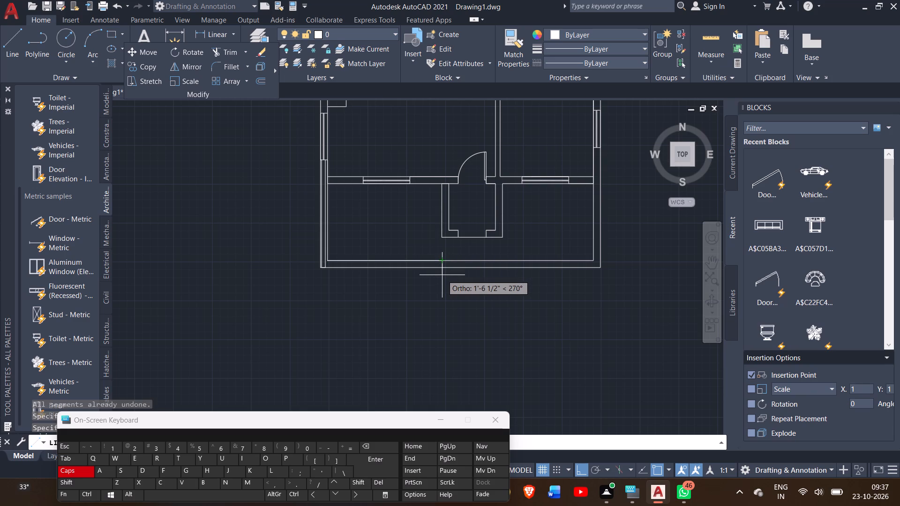
{"action": "scroll", "coordinate": [450, 249], "scroll_direction": "up", "scroll_amount": 1, "text": "ctrl"}
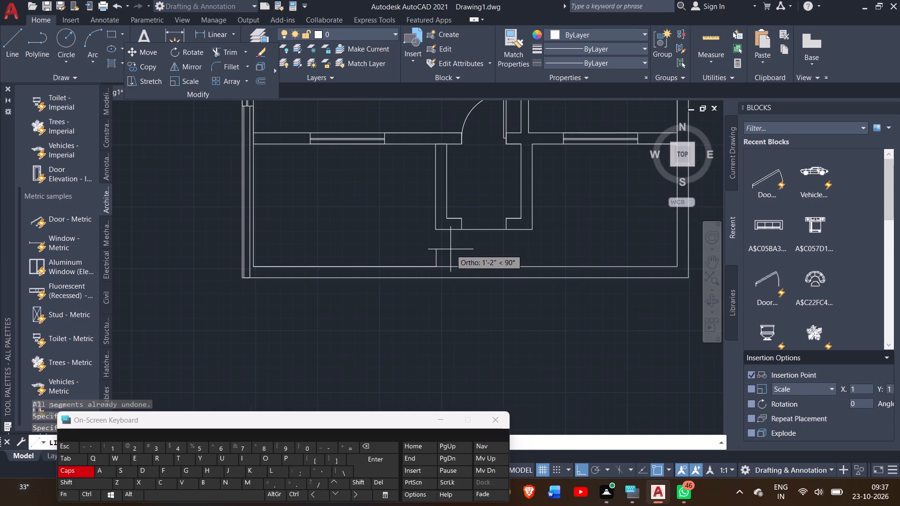
{"action": "left_click", "coordinate": [433, 275]}
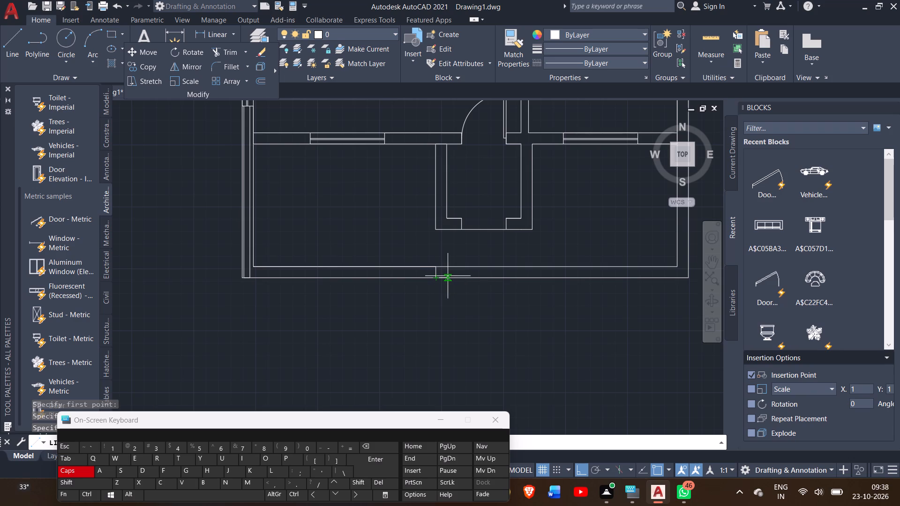
Continue the line 9" right along the bottom wall's outer face and back up to its inner face, closing off the left post.
{"action": "key", "text": "9"}
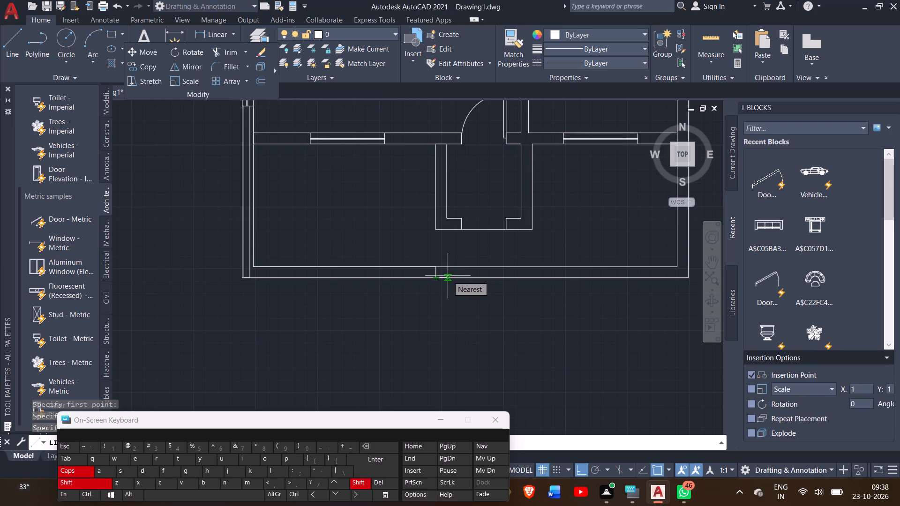
{"action": "key", "text": "shift+quotedbl"}
{"action": "key", "text": "Return"}
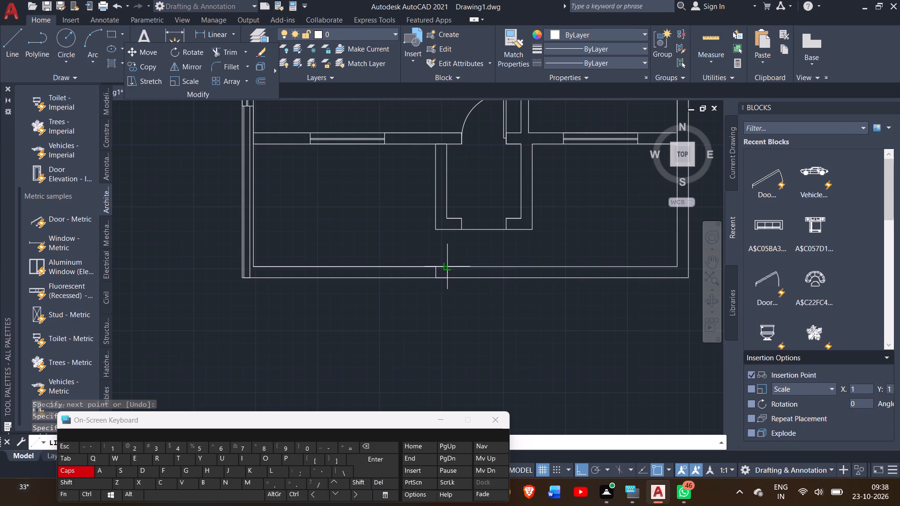
{"action": "left_click", "coordinate": [447, 264]}
{"action": "right_click", "coordinate": [438, 263]}
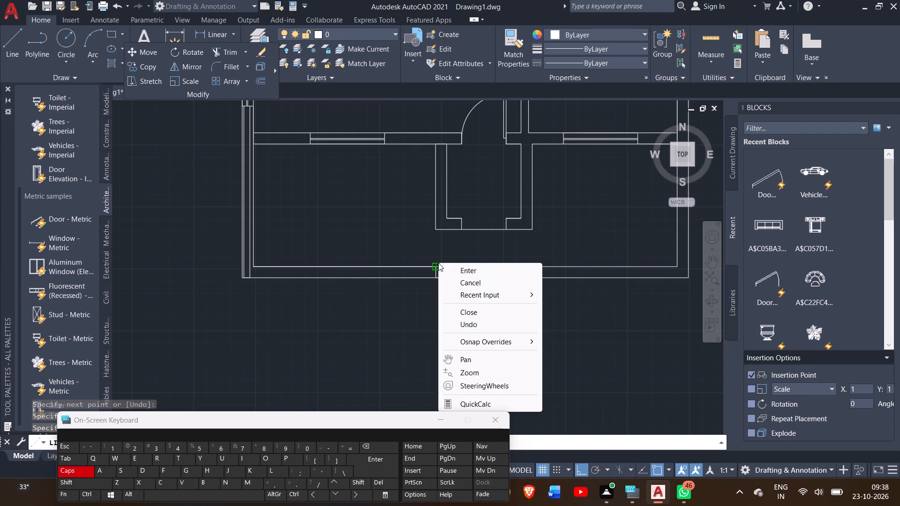
{"action": "left_click", "coordinate": [455, 268]}
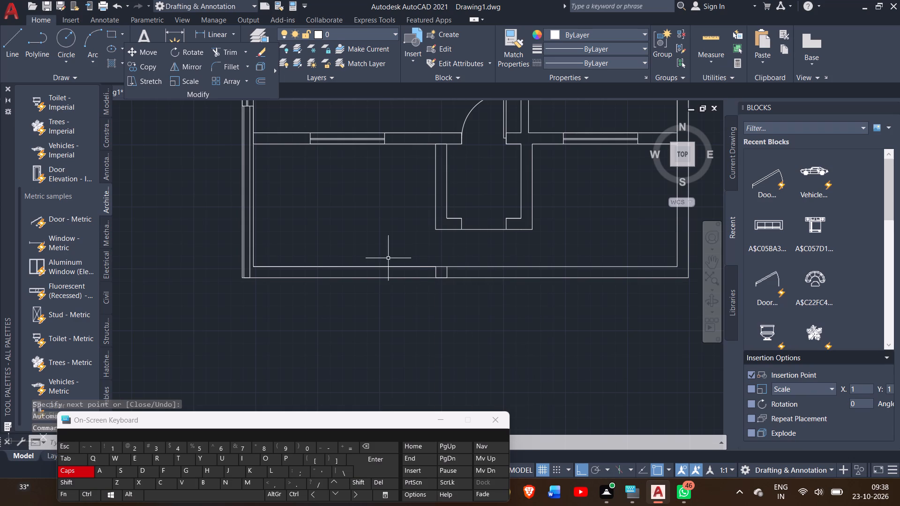
Draw a line about 4'-10" right from the left post along the bottom wall's inner face, and outline a second post below the porch's right wall.
{"action": "left_click", "coordinate": [8, 39]}
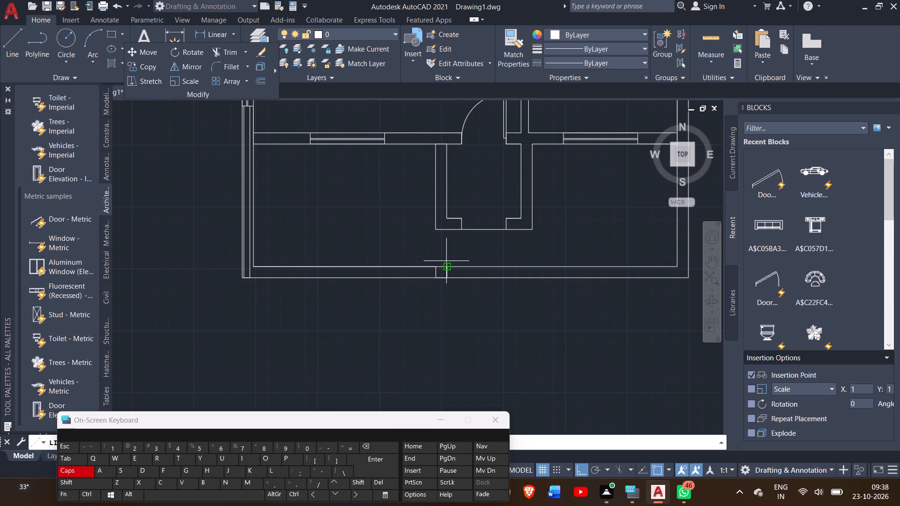
{"action": "left_click_drag", "start_coordinate": [447, 266], "coordinate": [517, 232]}
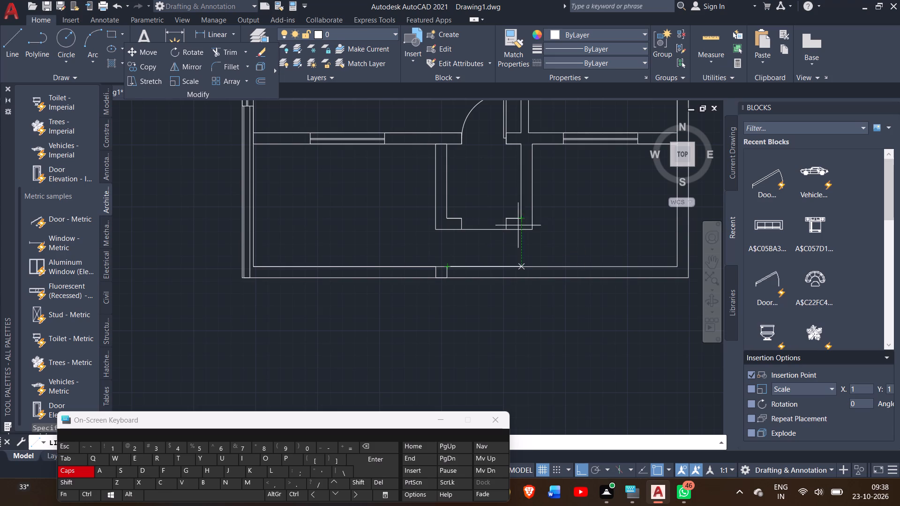
{"action": "left_click_drag", "start_coordinate": [517, 232], "coordinate": [519, 255]}
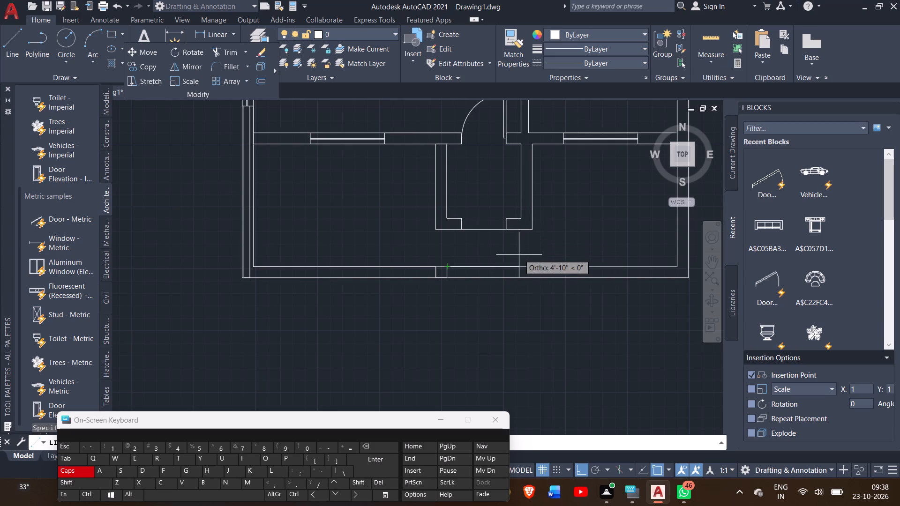
{"action": "left_click_drag", "start_coordinate": [519, 255], "coordinate": [517, 270]}
{"action": "left_click", "coordinate": [517, 270]}
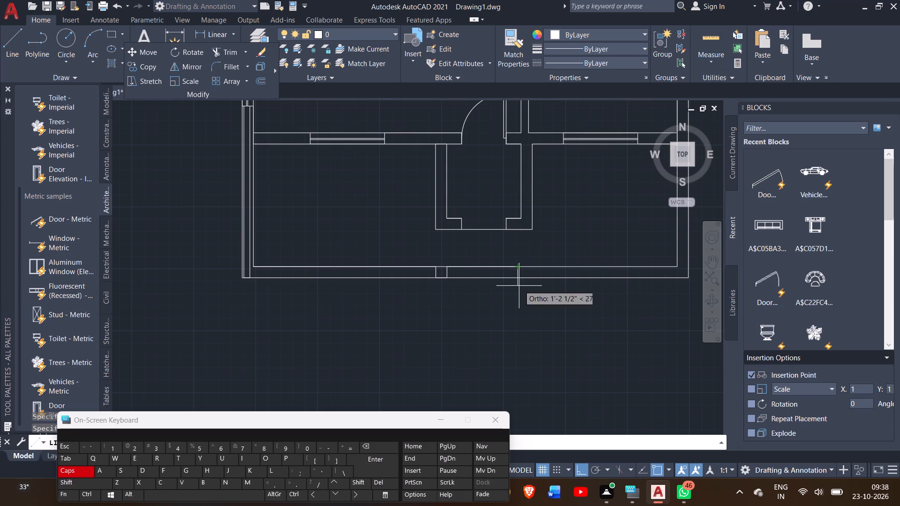
{"action": "left_click_drag", "start_coordinate": [519, 277], "coordinate": [532, 252]}
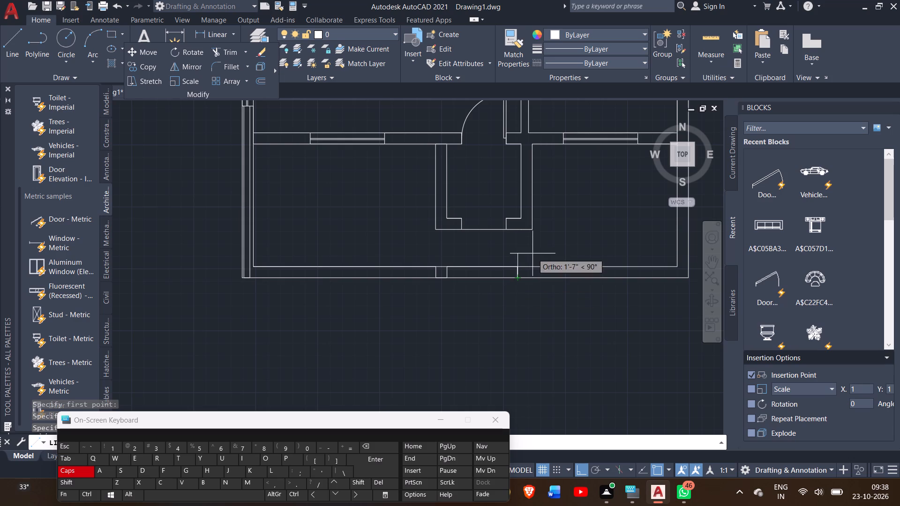
{"action": "left_click_drag", "start_coordinate": [532, 252], "coordinate": [534, 276]}
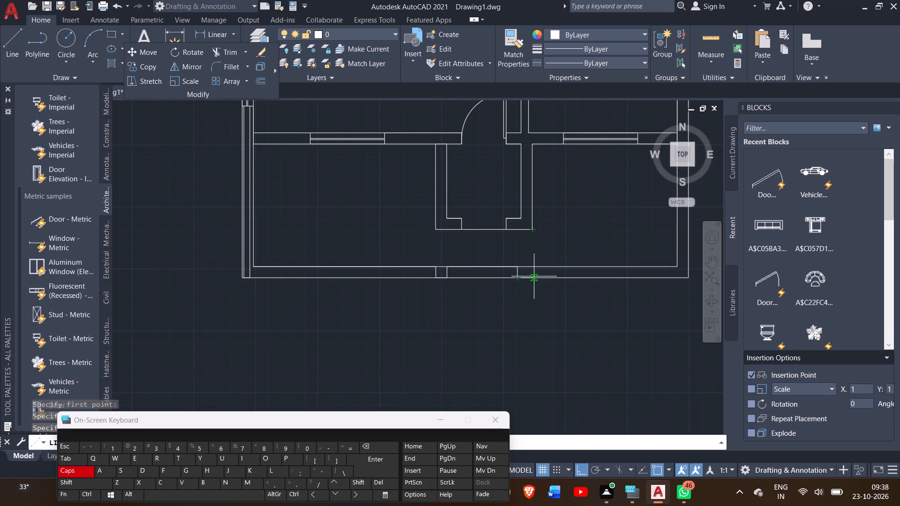
{"action": "left_click", "coordinate": [534, 276]}
{"action": "left_click_drag", "start_coordinate": [533, 266], "coordinate": [517, 267]}
{"action": "left_click_drag", "start_coordinate": [517, 267], "coordinate": [518, 252]}
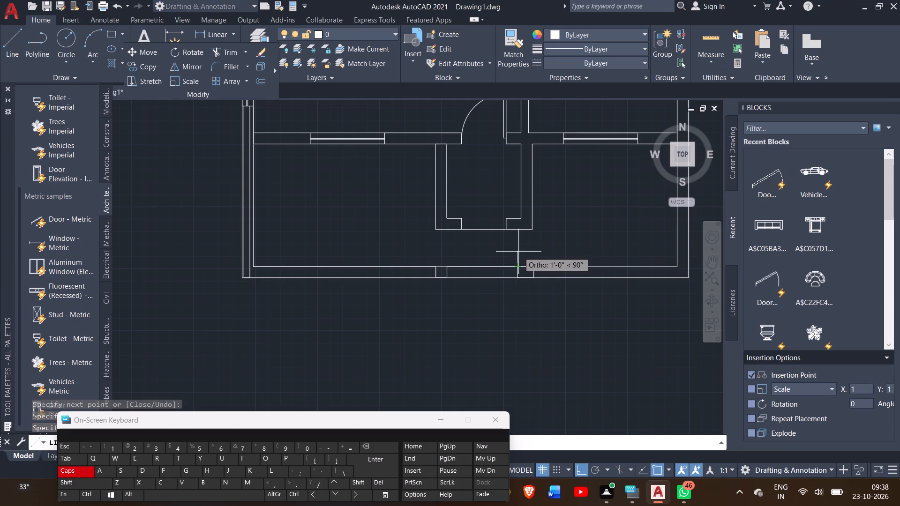
{"action": "right_click", "coordinate": [518, 252]}
{"action": "left_click", "coordinate": [528, 256]}
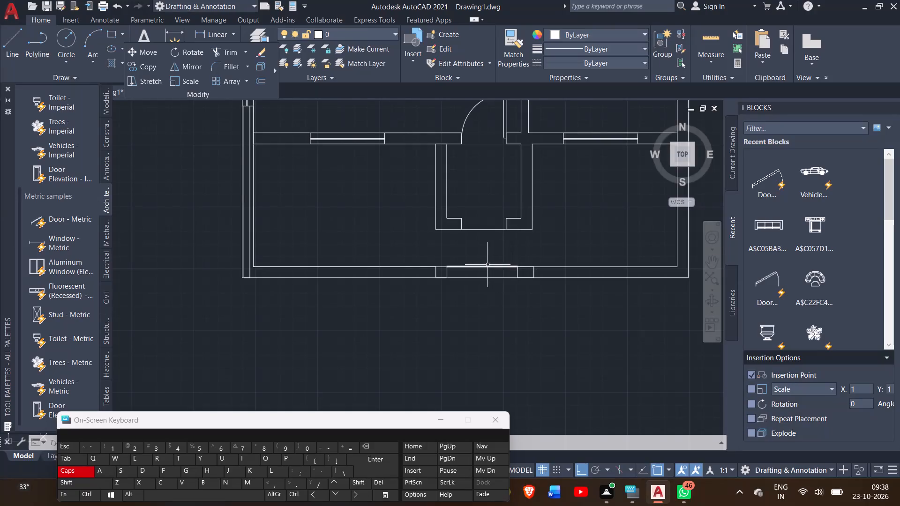
Delete the left vertical line of the right post in the bottom wall.
{"action": "scroll", "coordinate": [488, 263], "scroll_direction": "up", "scroll_amount": 2, "text": "ctrl"}
{"action": "scroll", "coordinate": [488, 263], "scroll_direction": "down", "scroll_amount": 1, "text": "ctrl"}
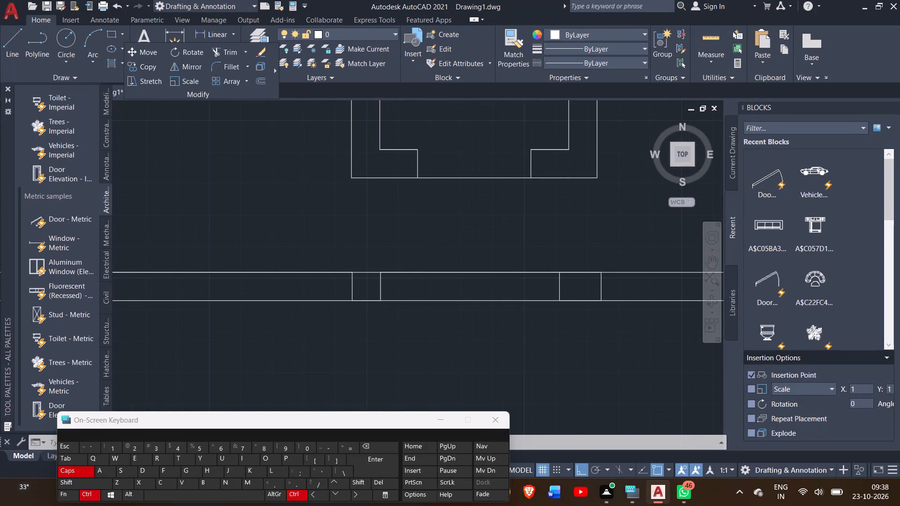
{"action": "left_click", "coordinate": [534, 282]}
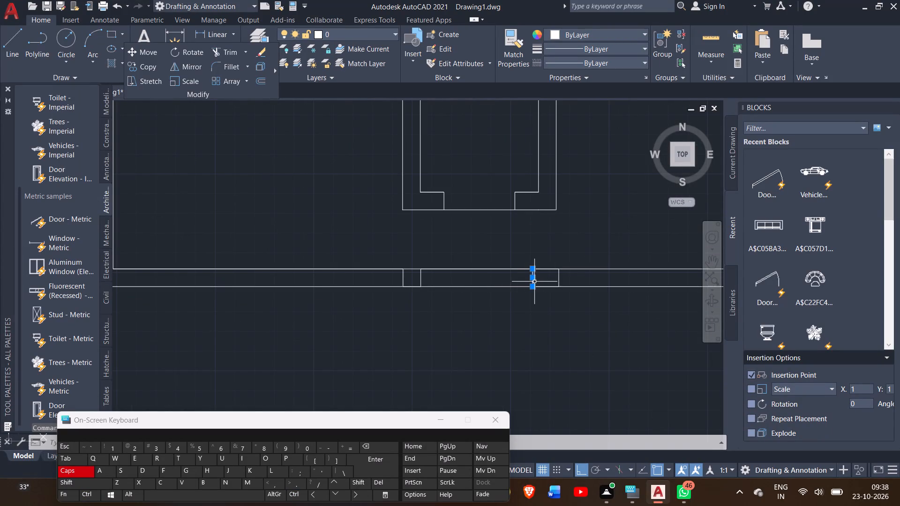
{"action": "key", "text": "Delete"}
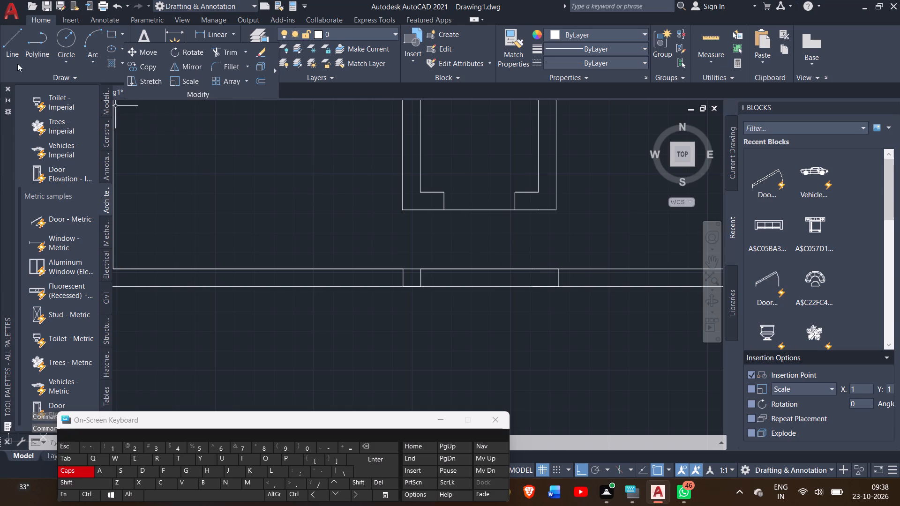
Draw a vertical line from the porch's lower-right inner corner straight down to the bottom wall's outer face.
{"action": "left_click", "coordinate": [3, 54]}
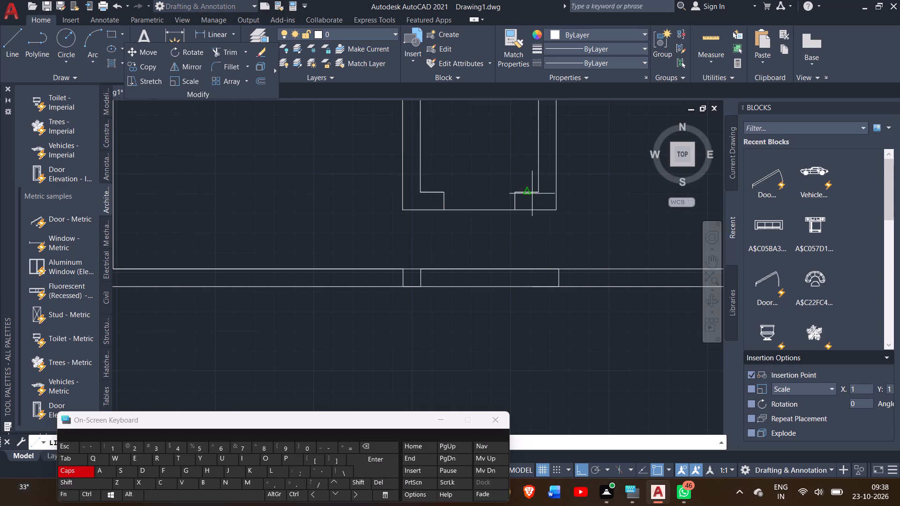
{"action": "left_click_drag", "start_coordinate": [539, 193], "coordinate": [540, 273]}
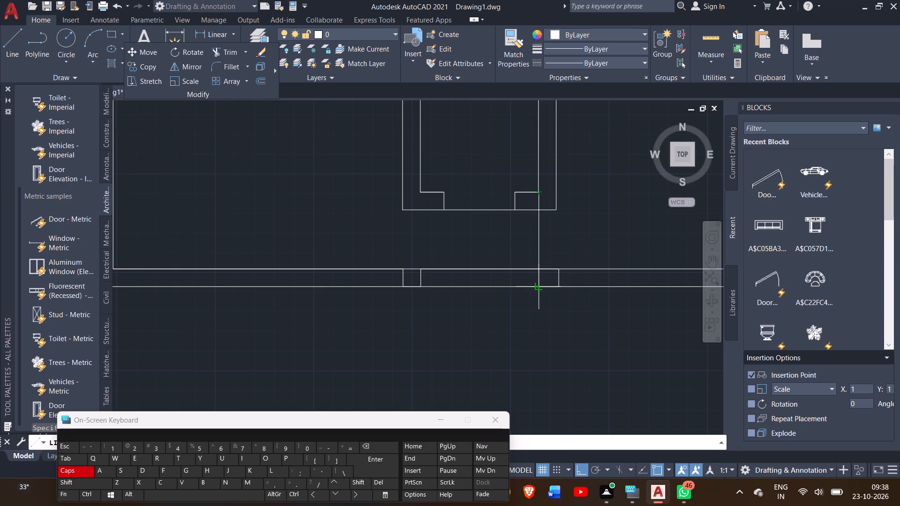
{"action": "left_click", "coordinate": [540, 290]}
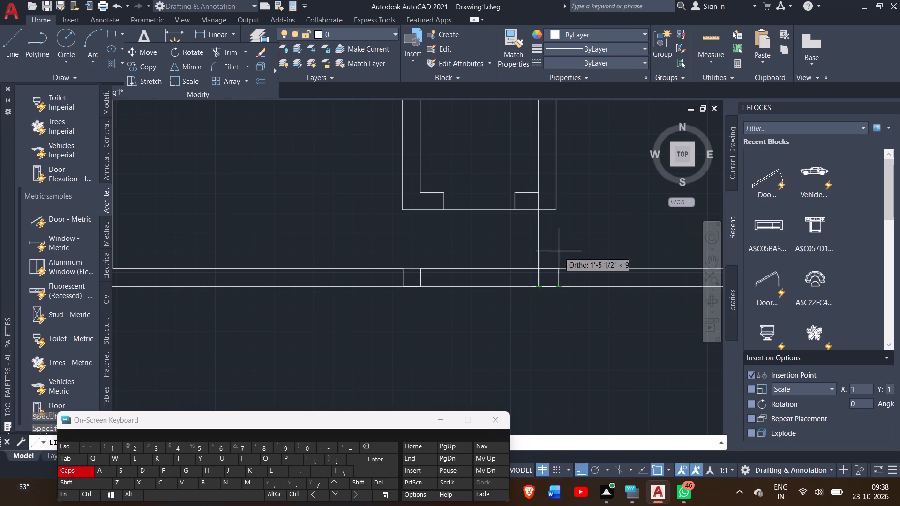
{"action": "right_click", "coordinate": [559, 251]}
{"action": "left_click", "coordinate": [570, 257]}
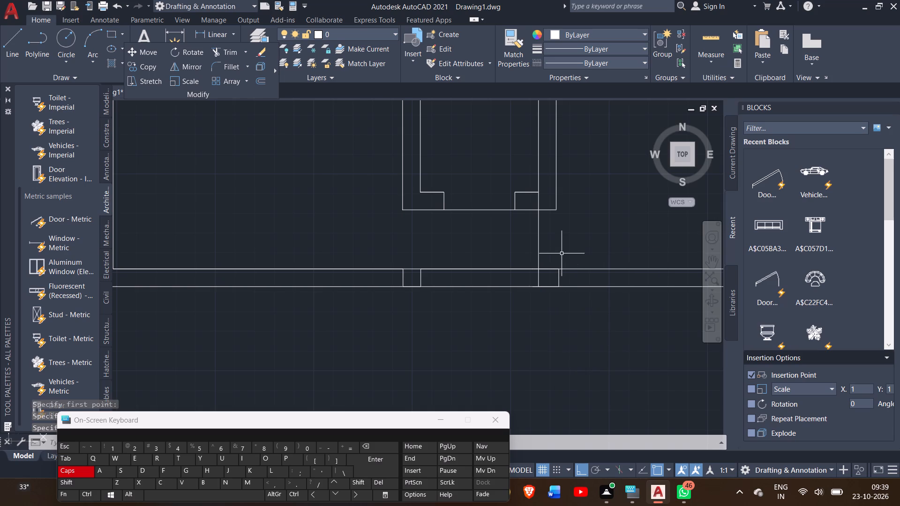
Trim the vertical line's portion between the porch and the bottom wall's inner face.
{"action": "left_click", "coordinate": [227, 54]}
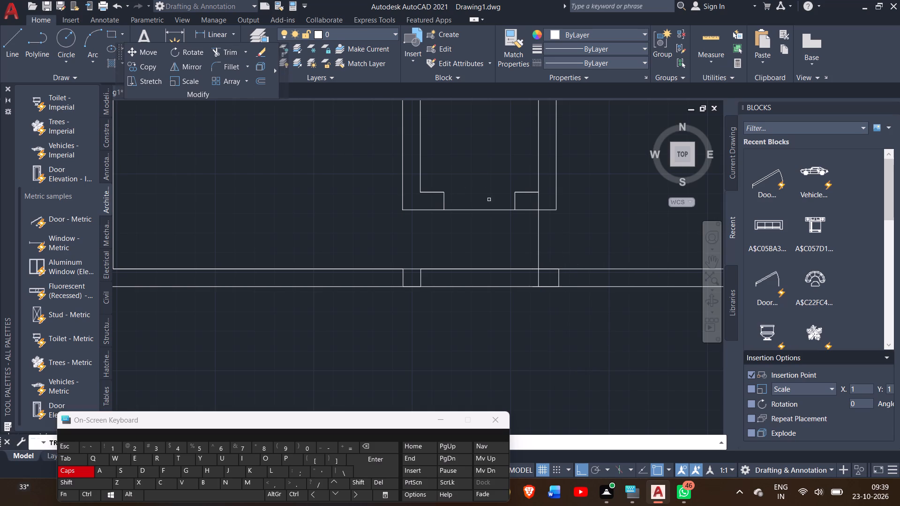
{"action": "left_click", "coordinate": [539, 240]}
{"action": "right_click", "coordinate": [539, 240]}
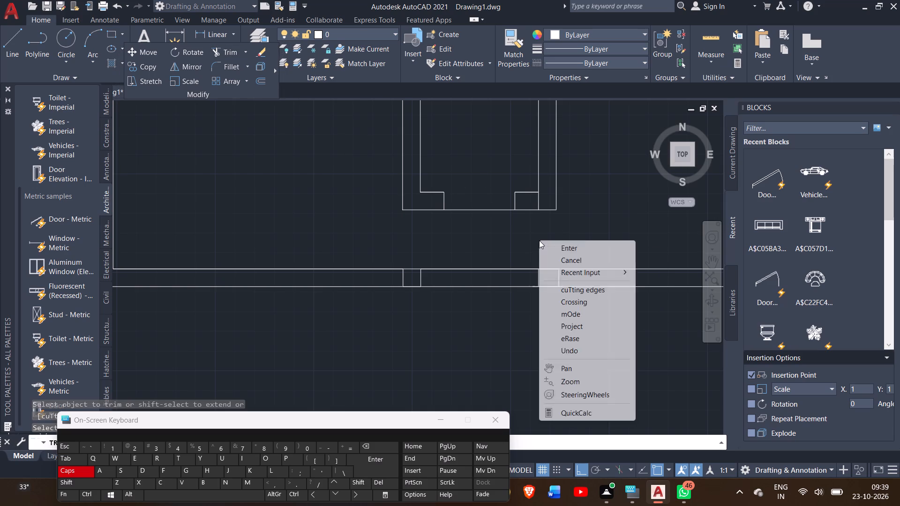
{"action": "left_click", "coordinate": [555, 253]}
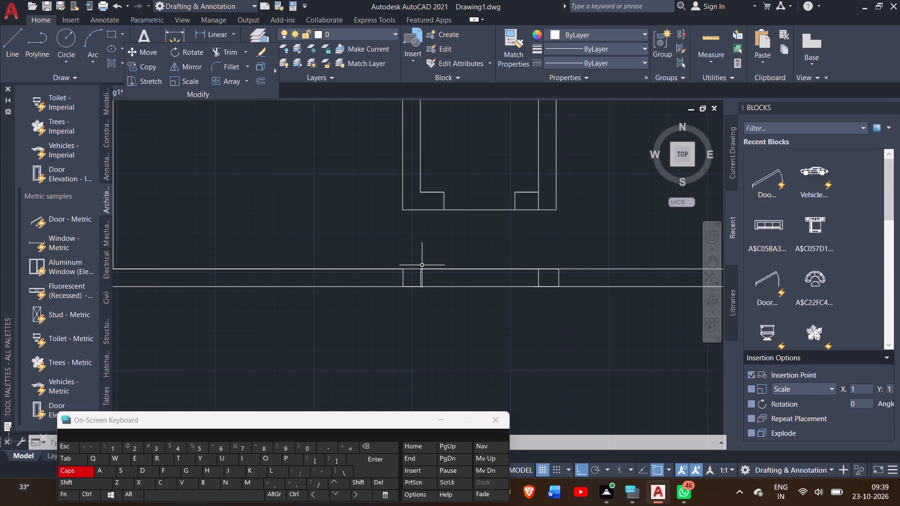
Draw a vertical line from the lower end of the porch's left wall, near its centre, down to the bottom wall's inner face.
{"action": "scroll", "coordinate": [421, 265], "scroll_direction": "down", "scroll_amount": 2, "text": "ctrl"}
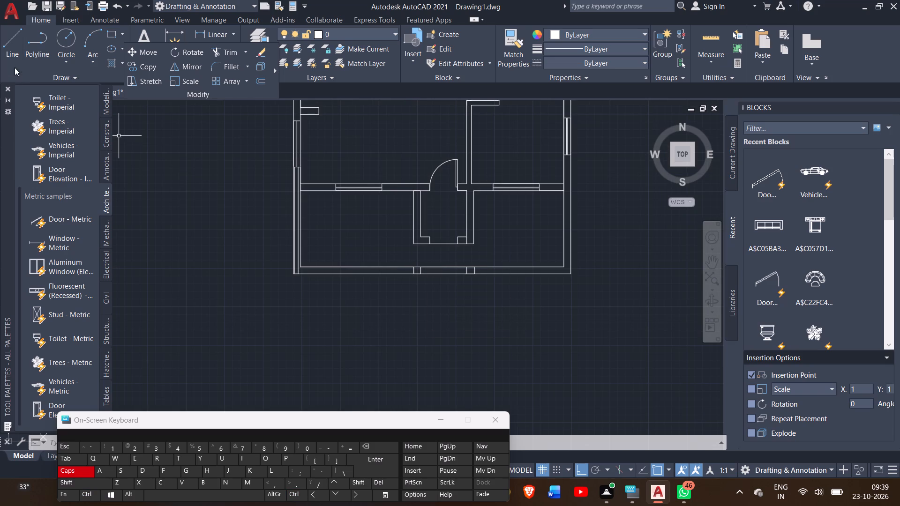
{"action": "left_click", "coordinate": [8, 50]}
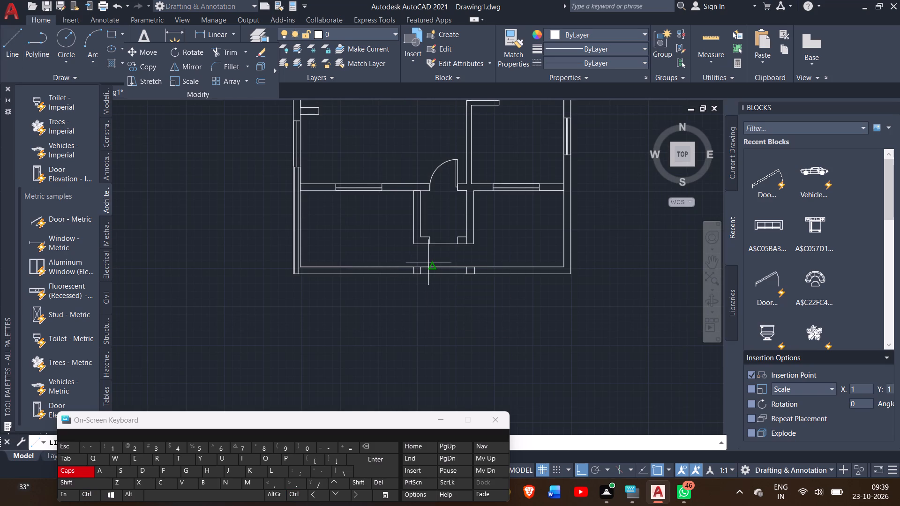
{"action": "scroll", "coordinate": [428, 262], "scroll_direction": "up", "scroll_amount": 2, "text": "ctrl"}
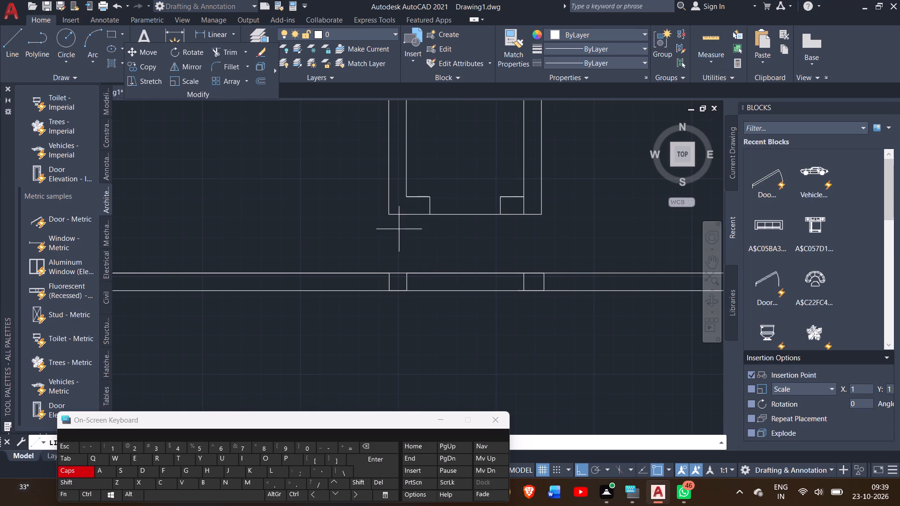
{"action": "left_click", "coordinate": [399, 213]}
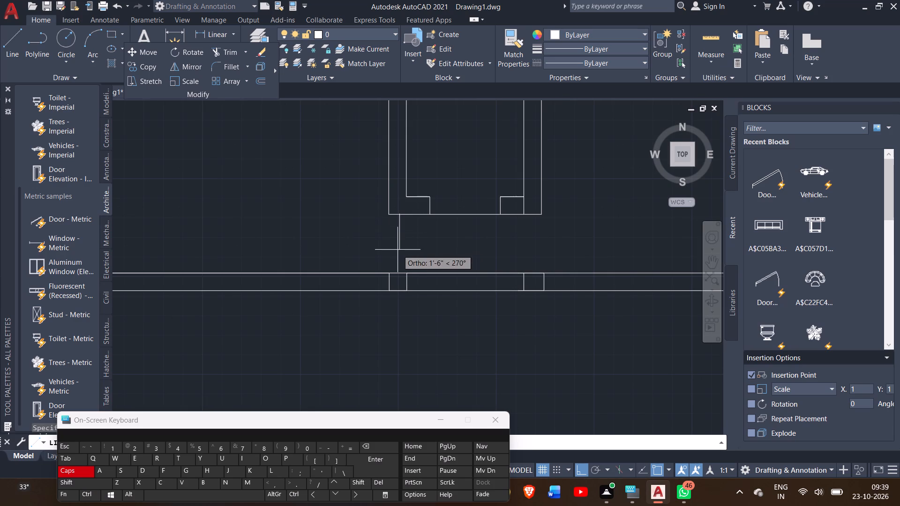
{"action": "left_click", "coordinate": [402, 272]}
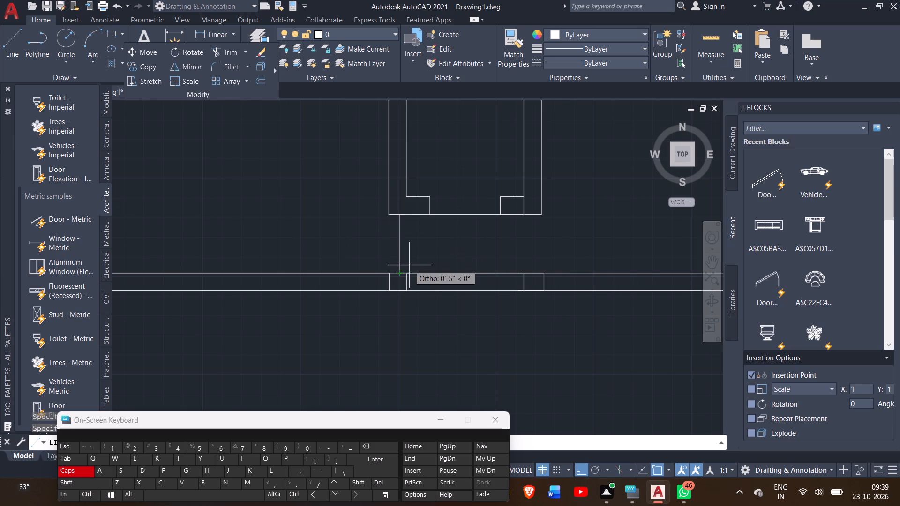
{"action": "right_click", "coordinate": [409, 265]}
{"action": "left_click", "coordinate": [424, 272]}
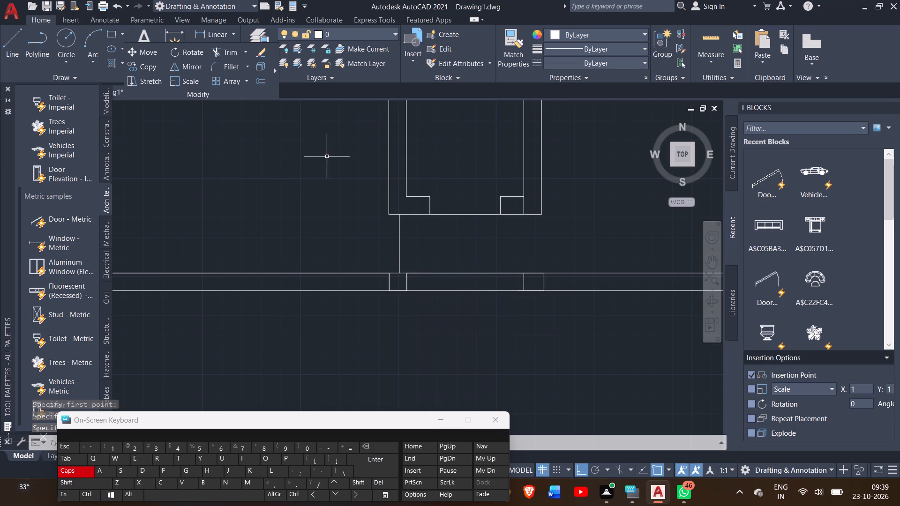
Draw a vertical line from the lower end of the porch's right wall, near its centre, down to the bottom wall's inner face.
{"action": "left_click", "coordinate": [11, 36]}
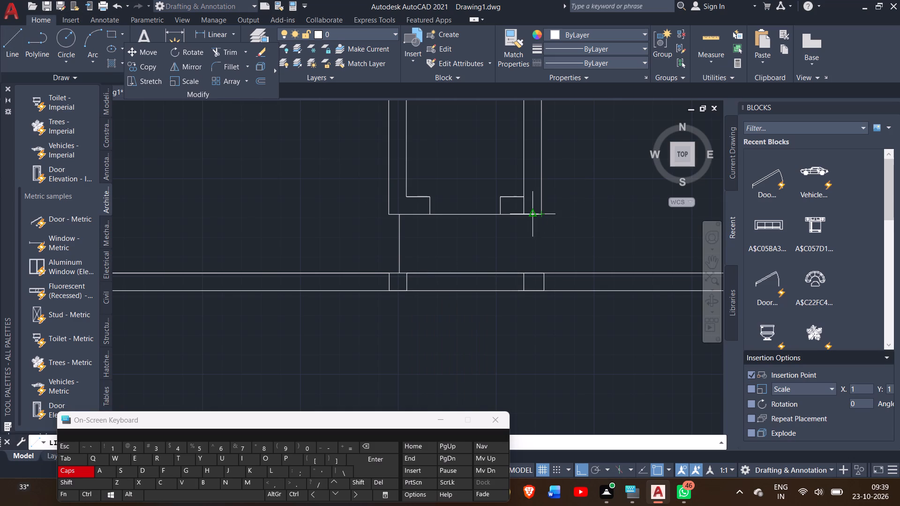
{"action": "left_click_drag", "start_coordinate": [532, 215], "coordinate": [539, 274]}
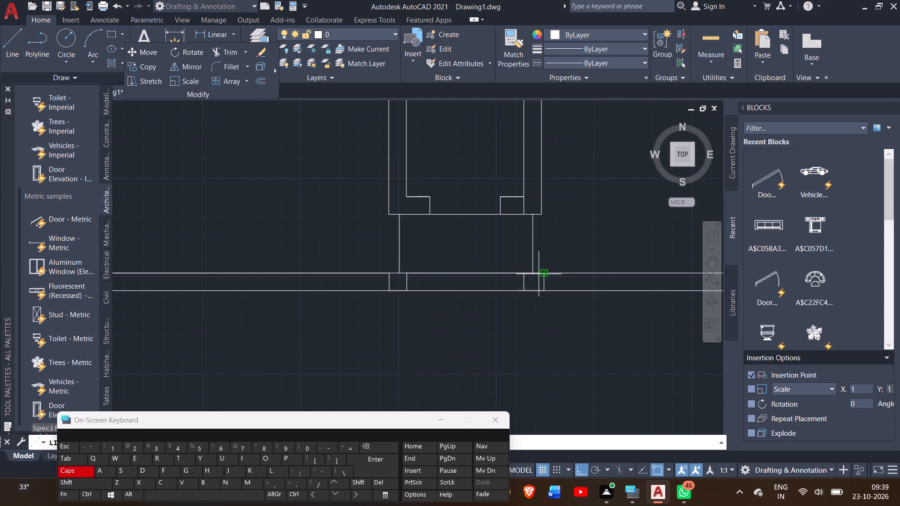
{"action": "left_click_drag", "start_coordinate": [539, 274], "coordinate": [535, 274]}
{"action": "left_click", "coordinate": [535, 274]}
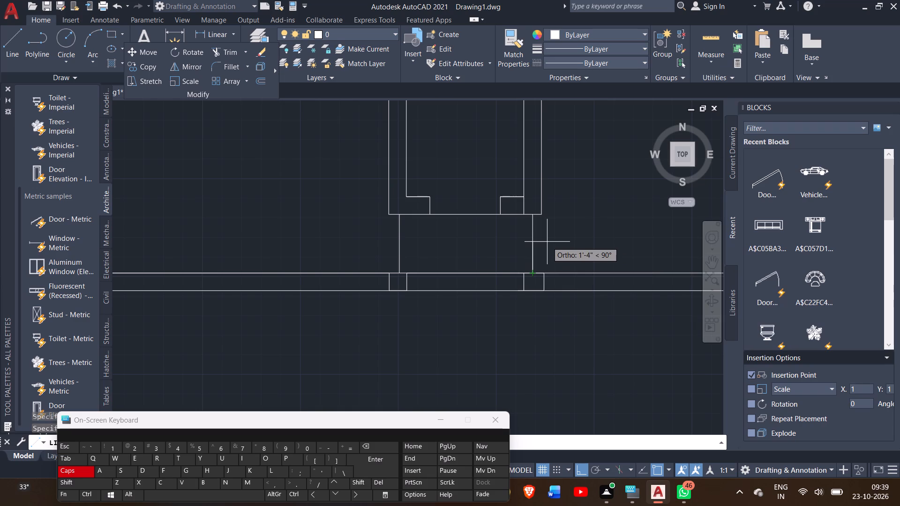
{"action": "right_click", "coordinate": [547, 242]}
{"action": "left_click", "coordinate": [558, 246]}
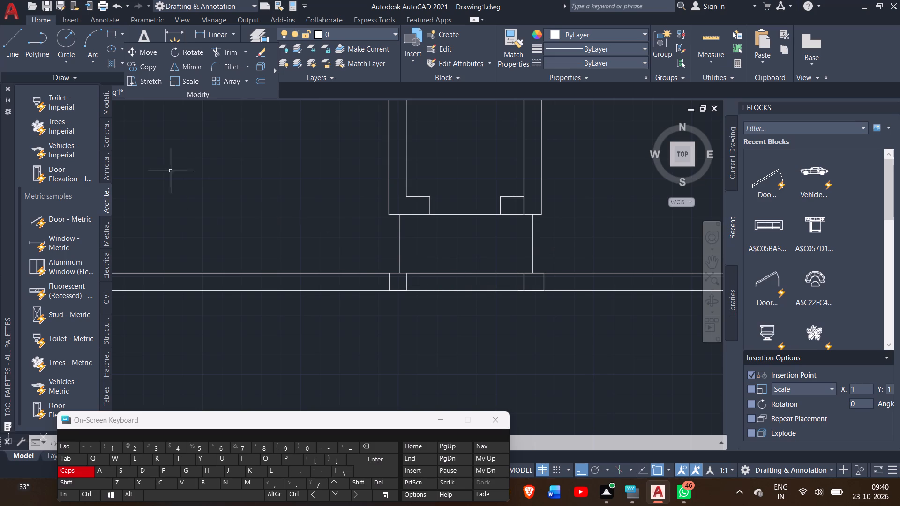
Copy the loose door outside the left wall to the outer-face inner corners of both gate posts, with Ortho off.
{"action": "scroll", "coordinate": [291, 231], "scroll_direction": "down", "scroll_amount": 3, "text": "ctrl"}
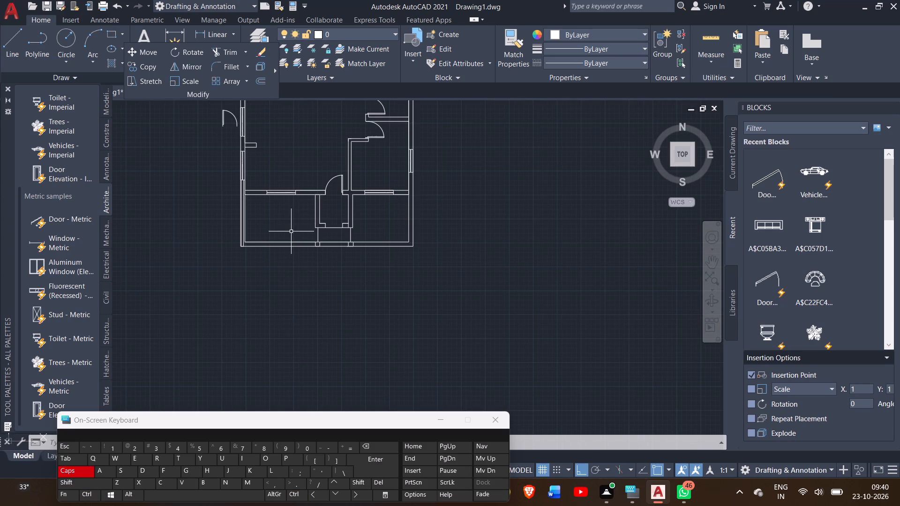
{"action": "left_click", "coordinate": [222, 116]}
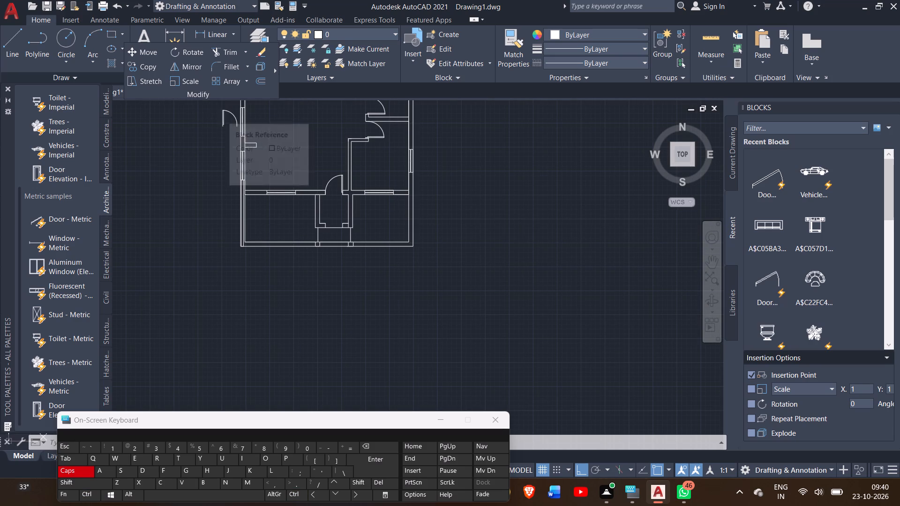
{"action": "scroll", "coordinate": [221, 116], "scroll_direction": "up", "scroll_amount": 2, "text": "ctrl"}
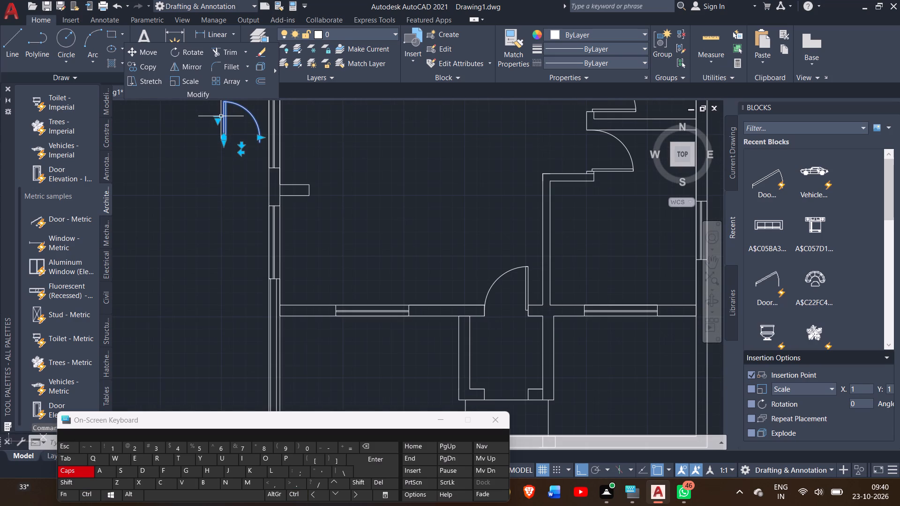
{"action": "left_click", "coordinate": [132, 66]}
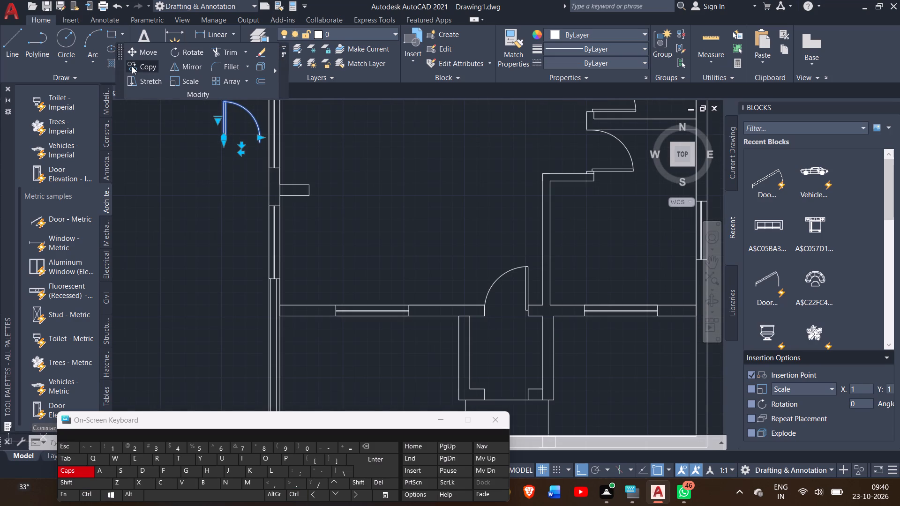
{"action": "left_click", "coordinate": [224, 145]}
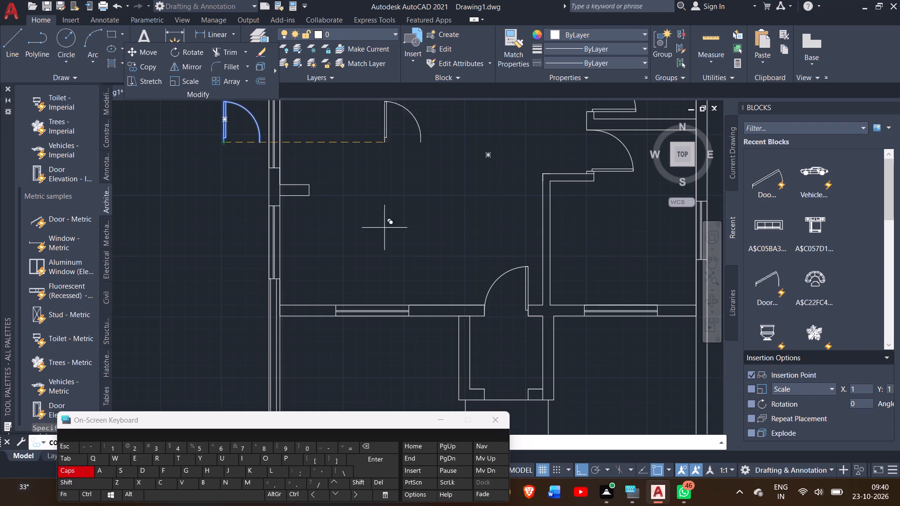
{"action": "scroll", "coordinate": [418, 250], "scroll_direction": "down", "scroll_amount": 2, "text": "ctrl"}
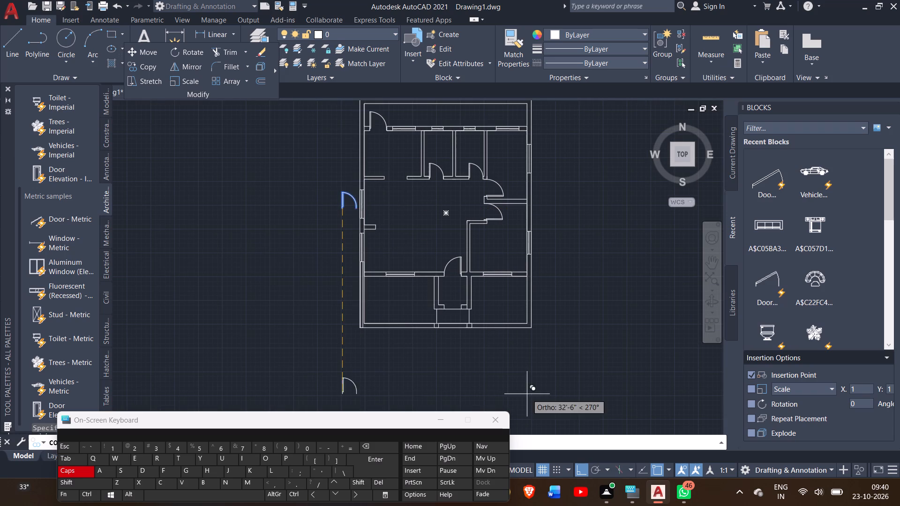
{"action": "left_click", "coordinate": [585, 470]}
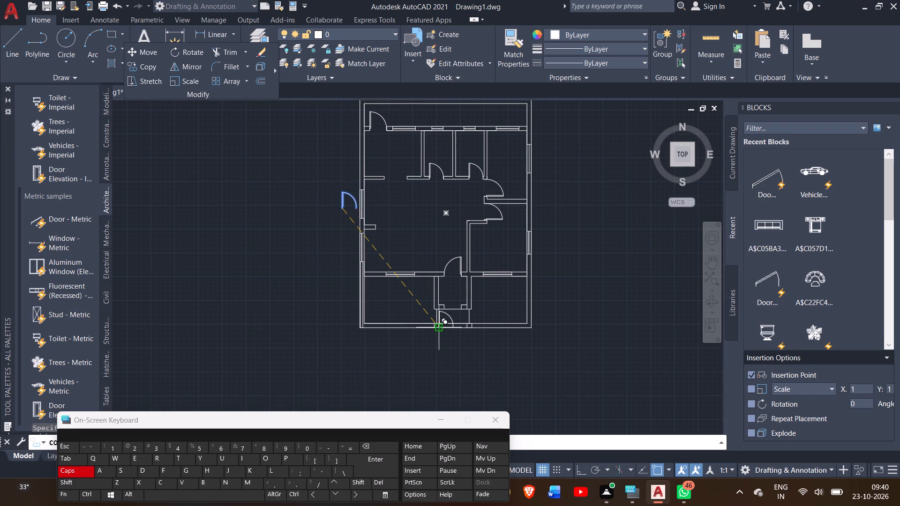
{"action": "scroll", "coordinate": [436, 327], "scroll_direction": "up", "scroll_amount": 5, "text": "ctrl"}
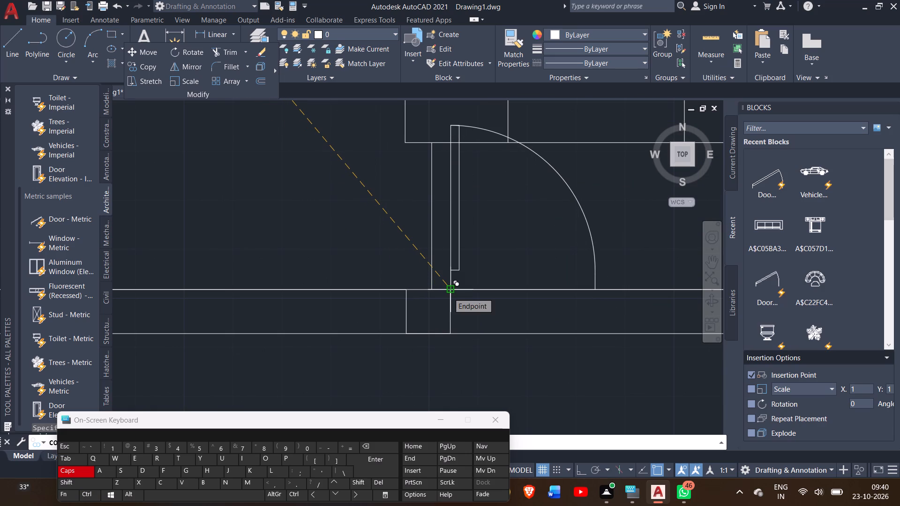
{"action": "scroll", "coordinate": [448, 293], "scroll_direction": "down", "scroll_amount": 1, "text": "ctrl"}
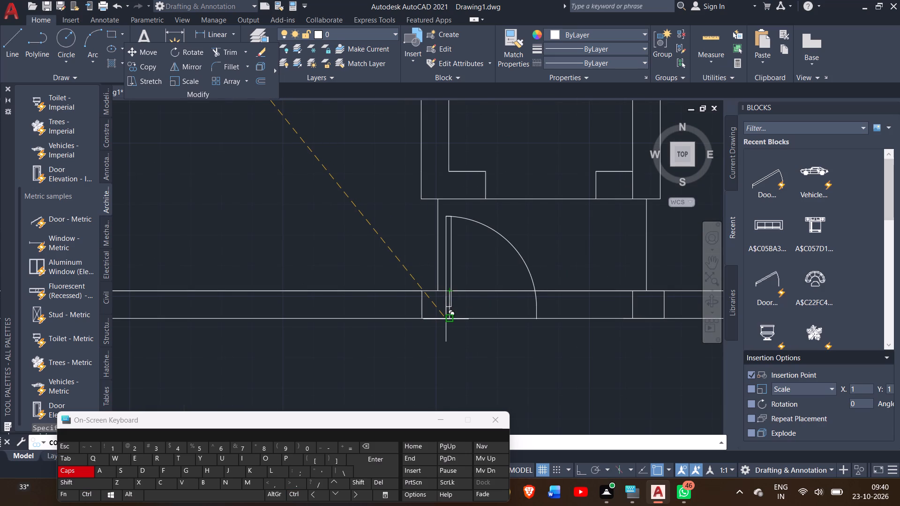
{"action": "scroll", "coordinate": [446, 319], "scroll_direction": "up", "scroll_amount": 1, "text": "ctrl"}
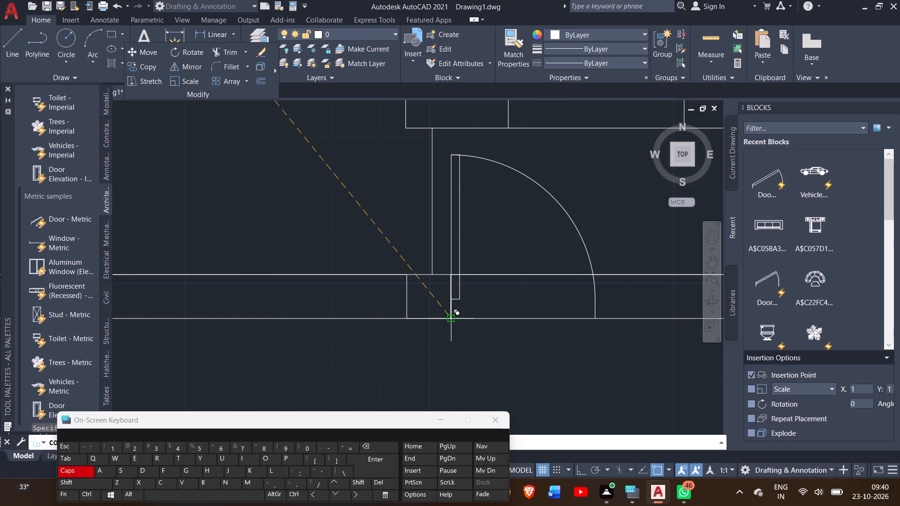
{"action": "left_click", "coordinate": [452, 319]}
{"action": "scroll", "coordinate": [416, 327], "scroll_direction": "down", "scroll_amount": 1, "text": "ctrl"}
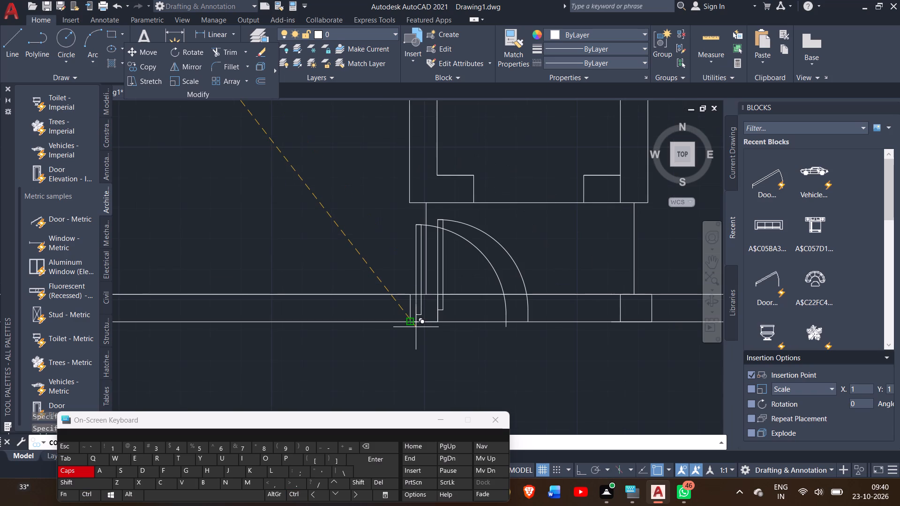
{"action": "left_click", "coordinate": [619, 320]}
{"action": "right_click", "coordinate": [570, 325]}
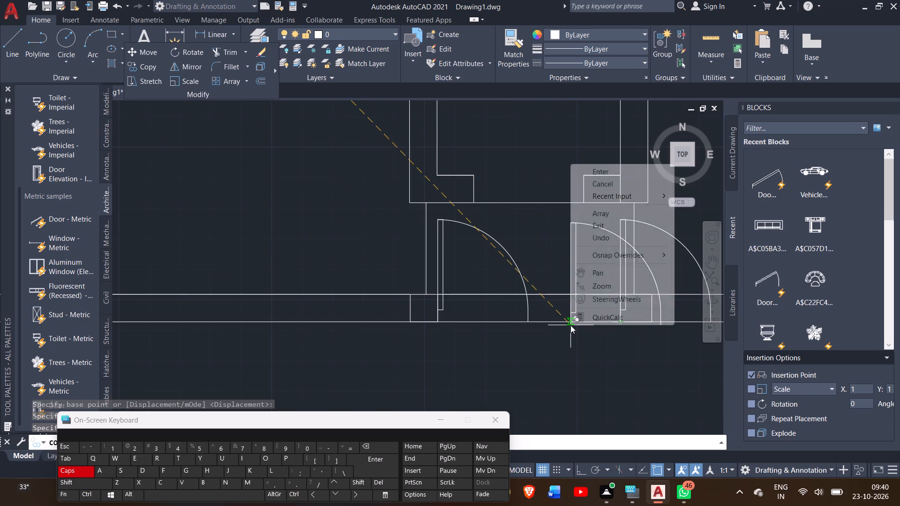
{"action": "left_click", "coordinate": [589, 170]}
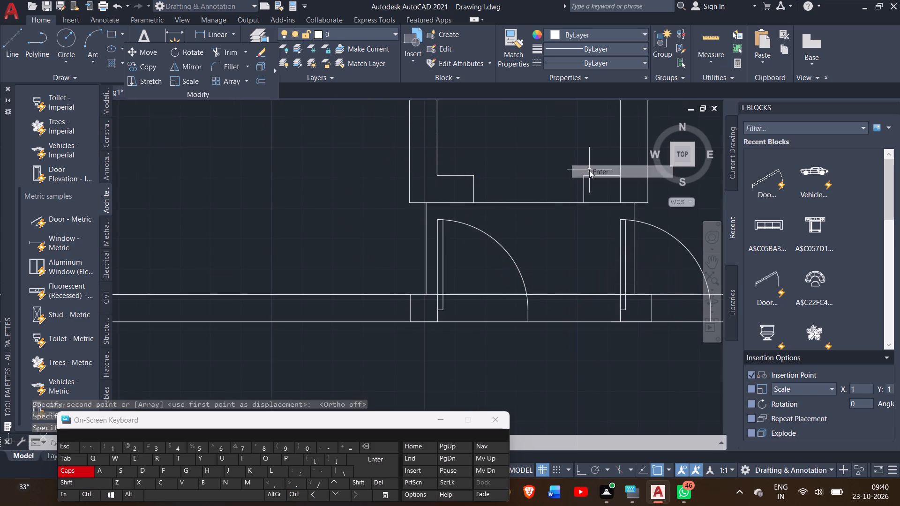
Flip the hung side of the right gate door and move its hinge corner onto the right post's inner corner.
{"action": "left_click", "coordinate": [677, 240]}
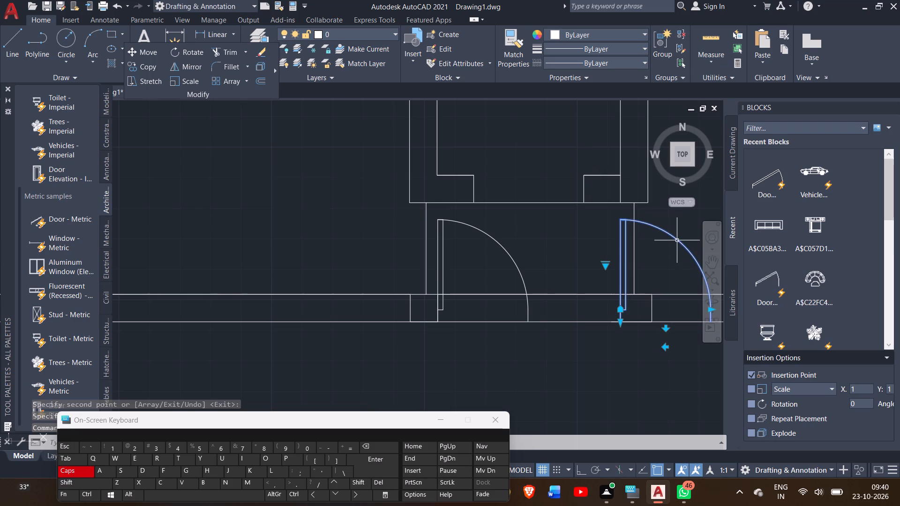
{"action": "left_click", "coordinate": [664, 347]}
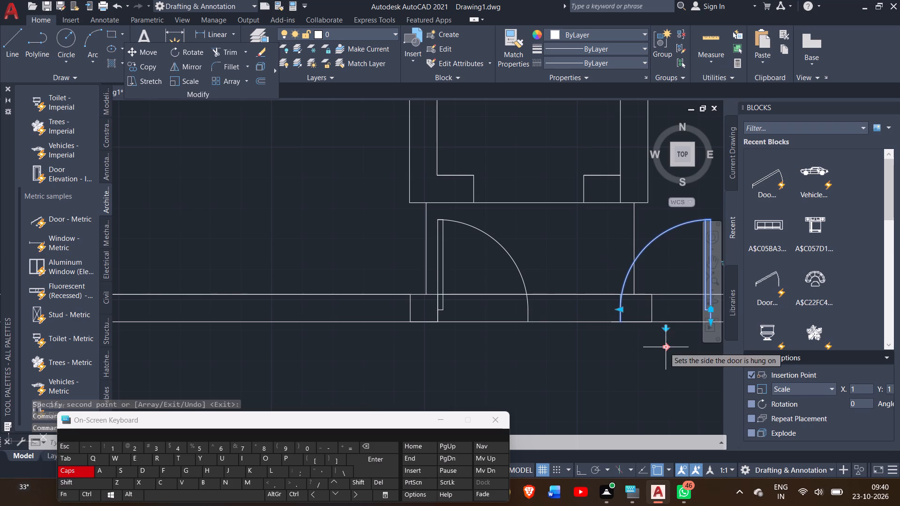
{"action": "scroll", "coordinate": [624, 330], "scroll_direction": "down", "scroll_amount": 1, "text": "ctrl"}
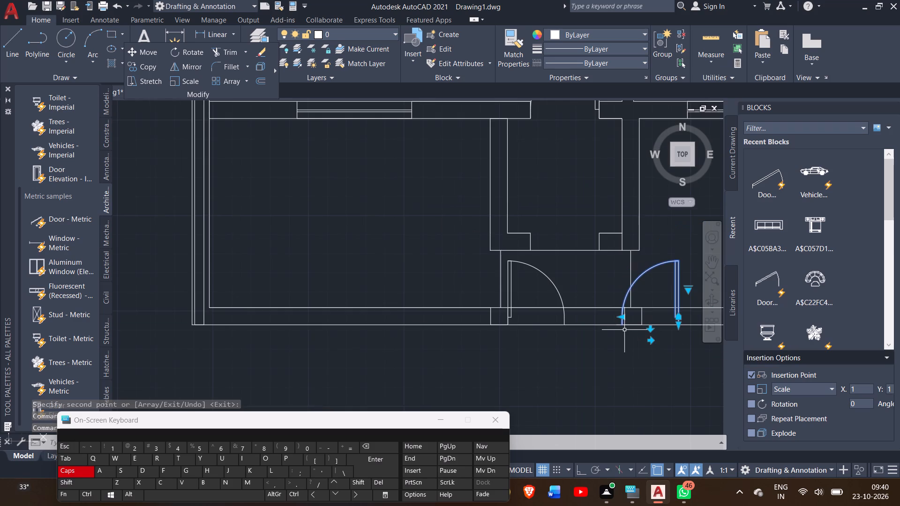
{"action": "left_click", "coordinate": [129, 54]}
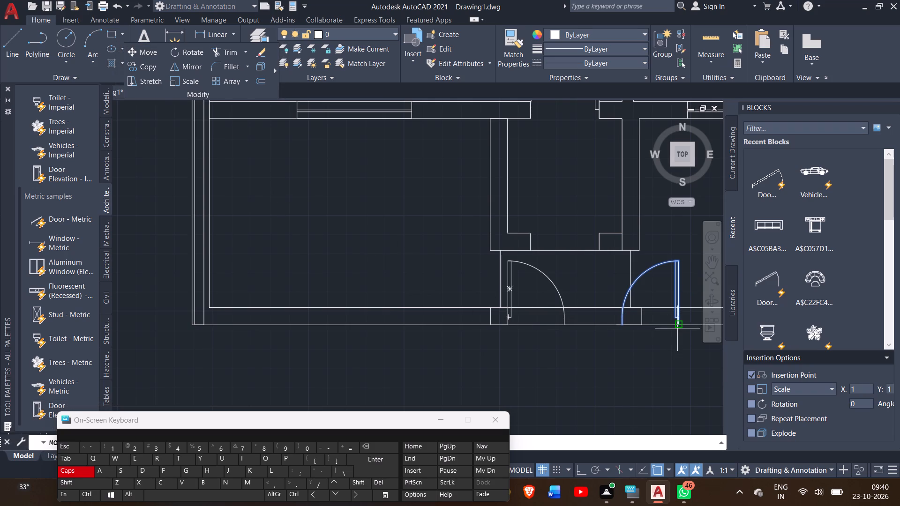
{"action": "left_click_drag", "start_coordinate": [678, 327], "coordinate": [621, 327]}
{"action": "left_click", "coordinate": [621, 327]}
Add a vertical dimension beside the right wall, from the house's front wall to the bottom wall's inner face.
{"action": "scroll", "coordinate": [570, 355], "scroll_direction": "down", "scroll_amount": 1, "text": "ctrl"}
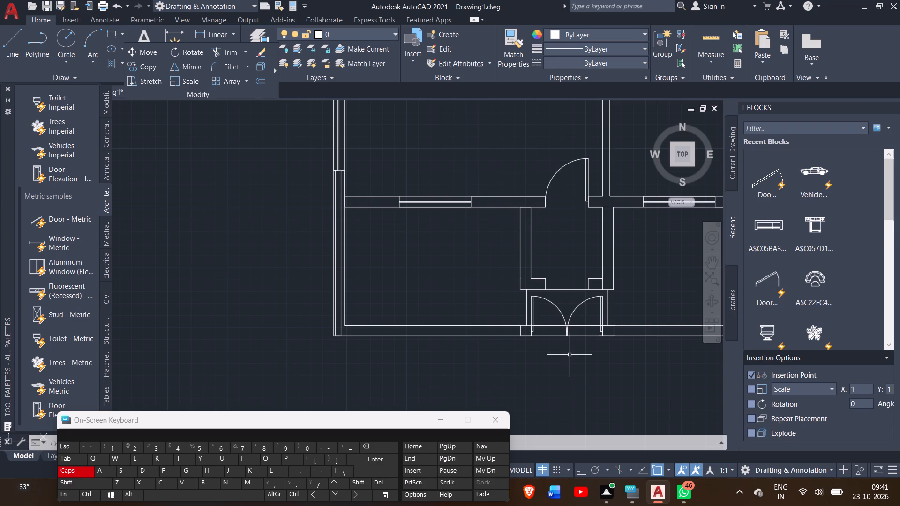
{"action": "scroll", "coordinate": [480, 318], "scroll_direction": "down", "scroll_amount": 2, "text": "ctrl"}
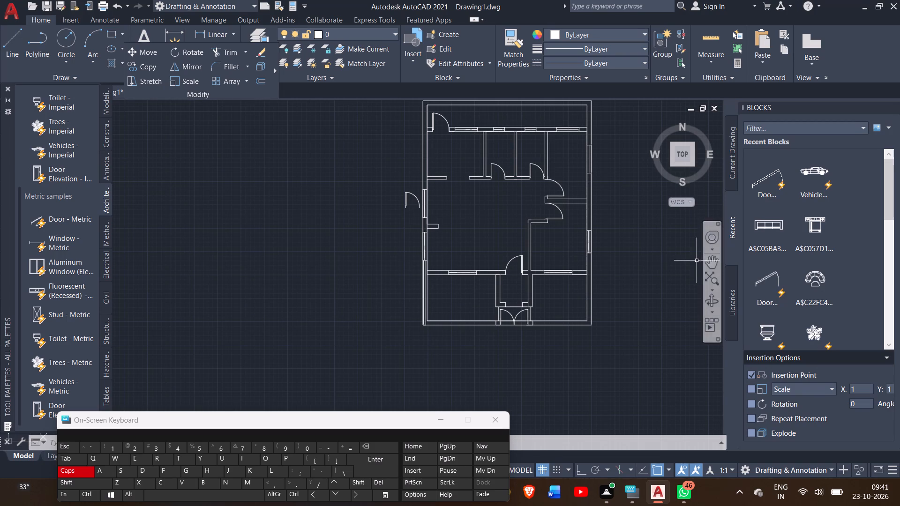
{"action": "left_click_drag", "start_coordinate": [710, 261], "coordinate": [637, 235]}
{"action": "left_click", "coordinate": [637, 235]}
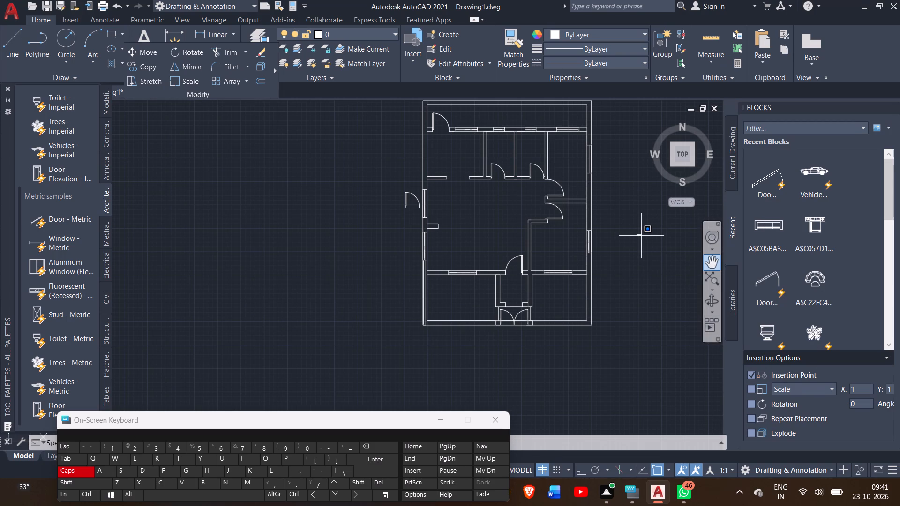
{"action": "right_click", "coordinate": [642, 236]}
{"action": "triple_click", "coordinate": [610, 216]}
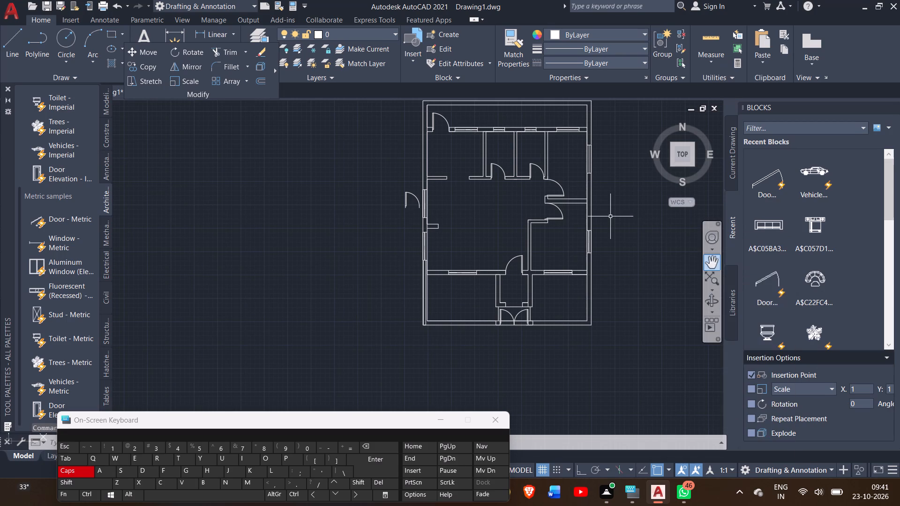
{"action": "left_click", "coordinate": [610, 216]}
{"action": "left_click", "coordinate": [667, 245]}
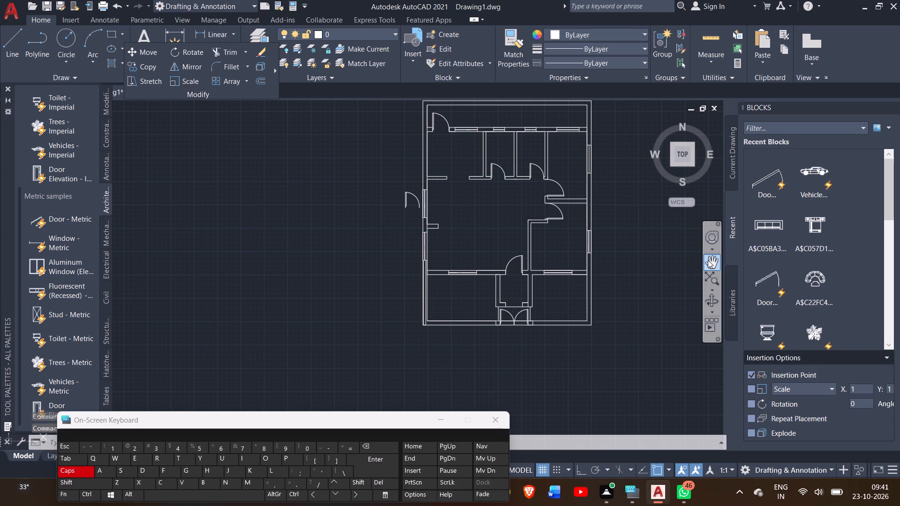
{"action": "triple_click", "coordinate": [710, 260]}
{"action": "left_click_drag", "start_coordinate": [710, 260], "coordinate": [679, 249]}
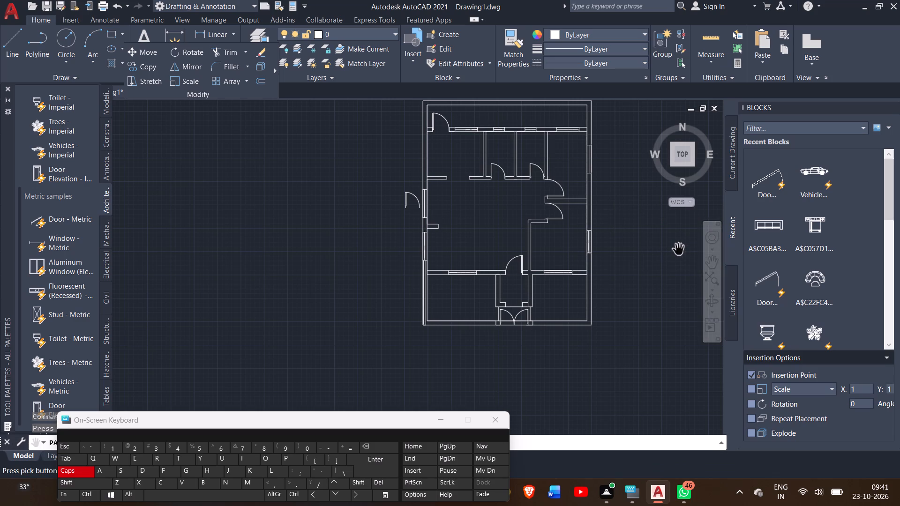
{"action": "left_click_drag", "start_coordinate": [661, 233], "coordinate": [645, 258]}
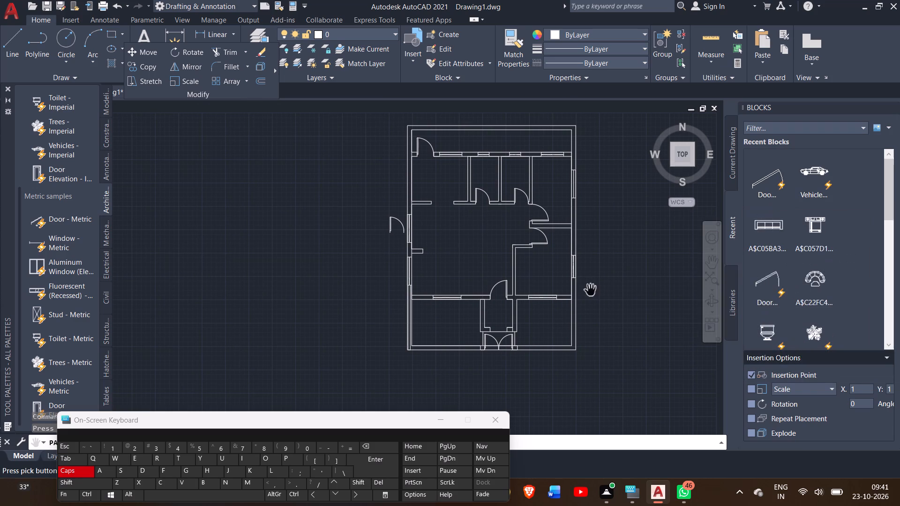
{"action": "left_click", "coordinate": [186, 36]}
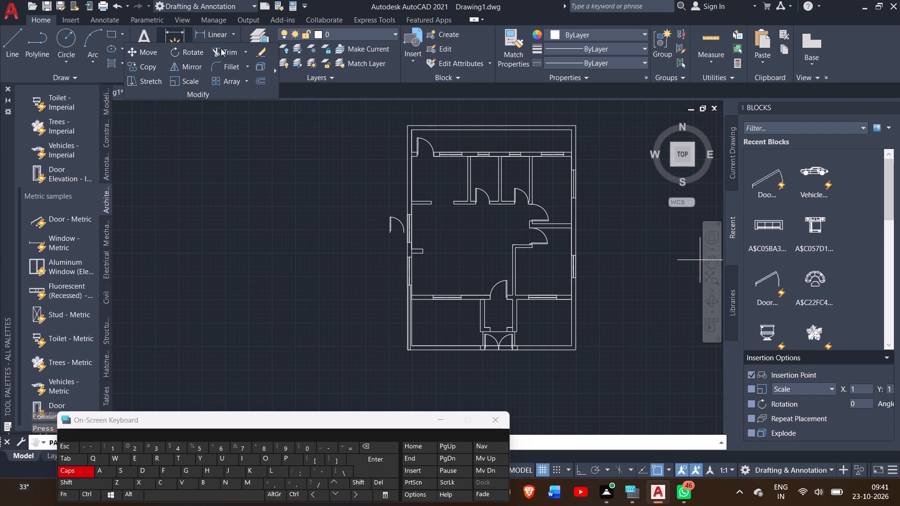
{"action": "left_click_drag", "start_coordinate": [572, 301], "coordinate": [573, 346]}
{"action": "left_click_drag", "start_coordinate": [573, 346], "coordinate": [566, 344]}
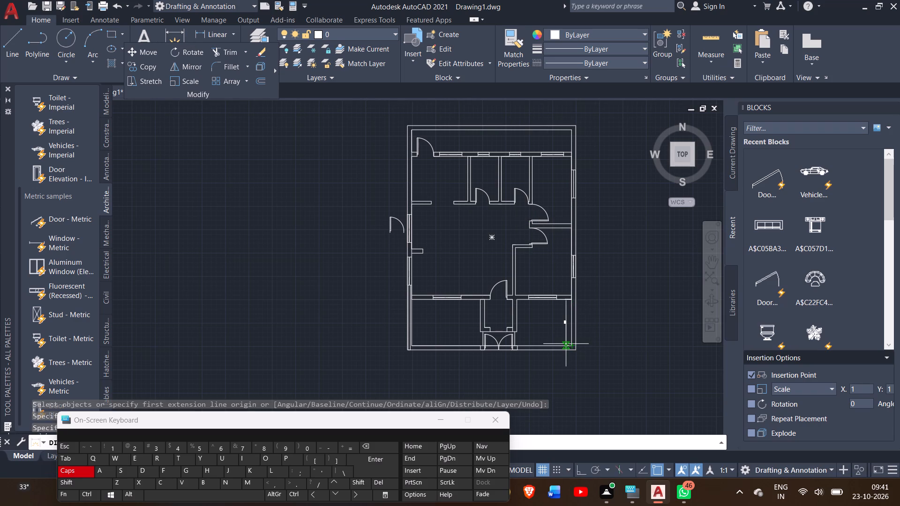
{"action": "left_click", "coordinate": [566, 344]}
{"action": "scroll", "coordinate": [563, 314], "scroll_direction": "up", "scroll_amount": 4, "text": "ctrl"}
{"action": "scroll", "coordinate": [563, 314], "scroll_direction": "down", "scroll_amount": 2, "text": "ctrl"}
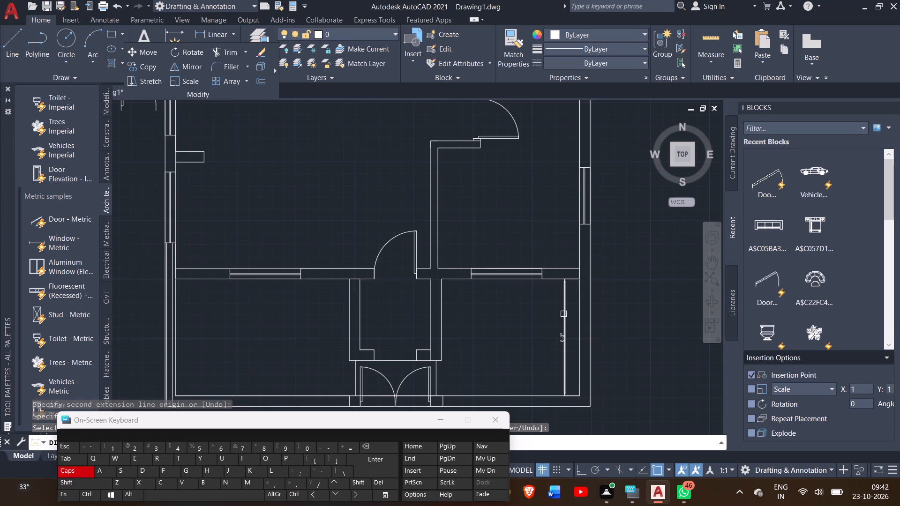
Draw a horizontal line from the porch left wall's lower outer corner to the left boundary wall's inner face, with Ortho on.
{"action": "scroll", "coordinate": [563, 314], "scroll_direction": "down", "scroll_amount": 1, "text": "ctrl"}
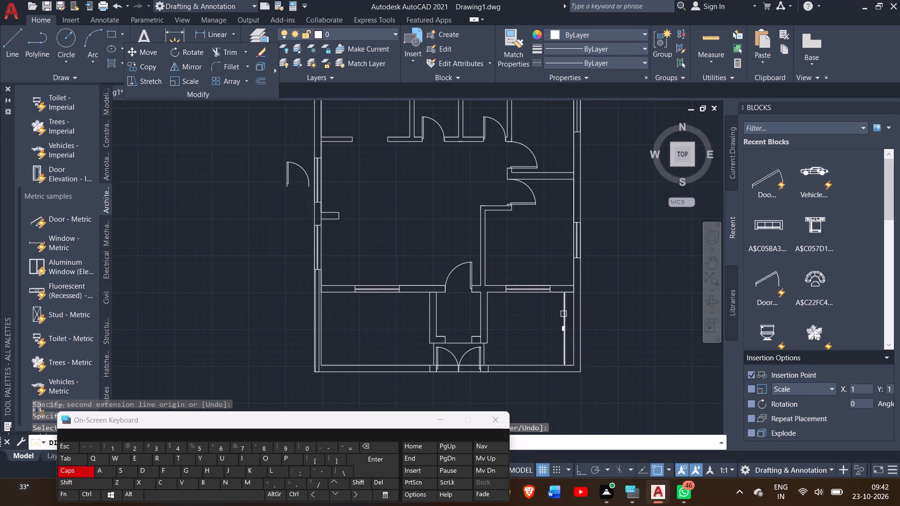
{"action": "left_click", "coordinate": [3, 57]}
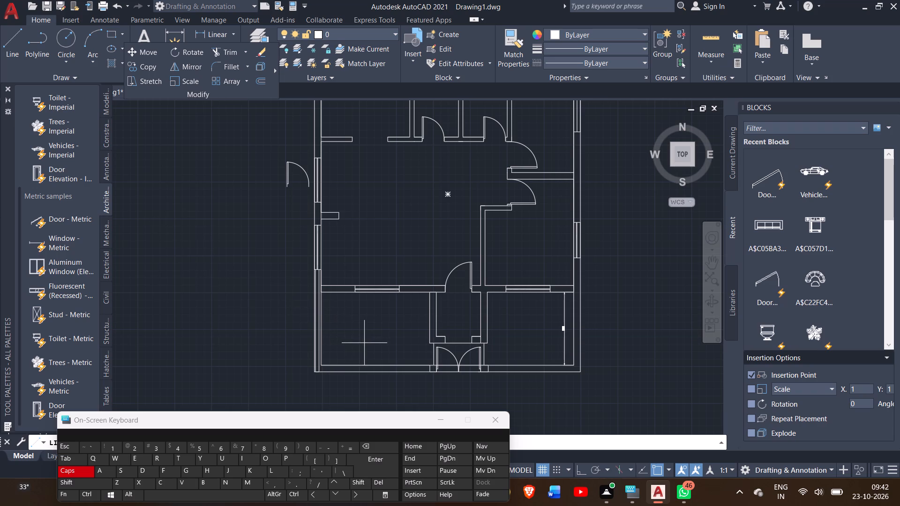
{"action": "left_click", "coordinate": [428, 343]}
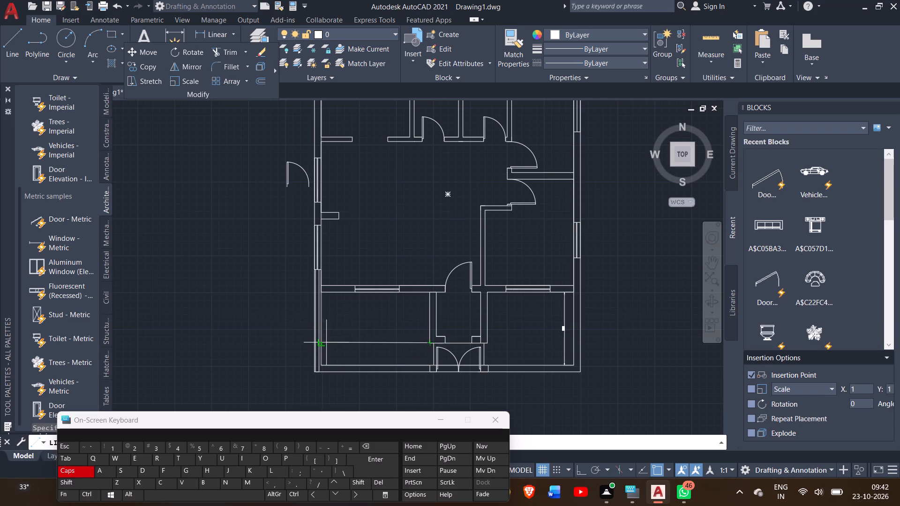
{"action": "left_click", "coordinate": [583, 475]}
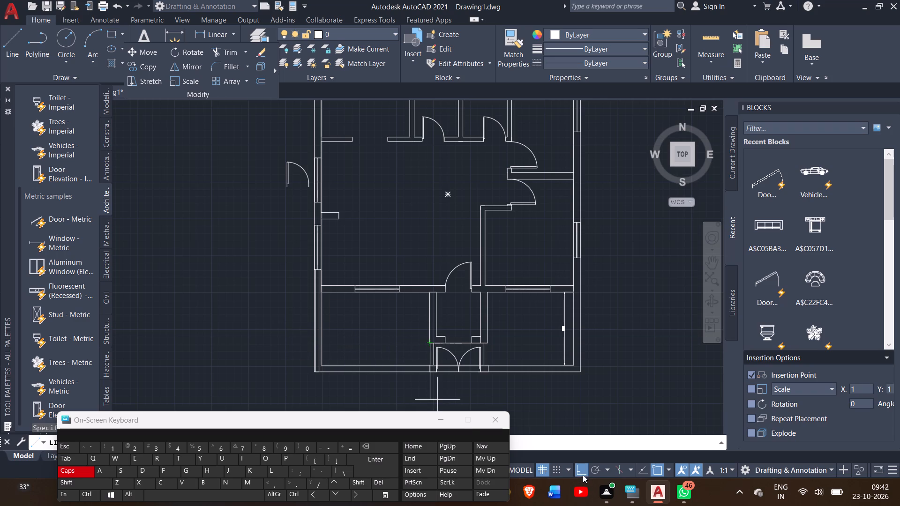
{"action": "left_click", "coordinate": [321, 341]}
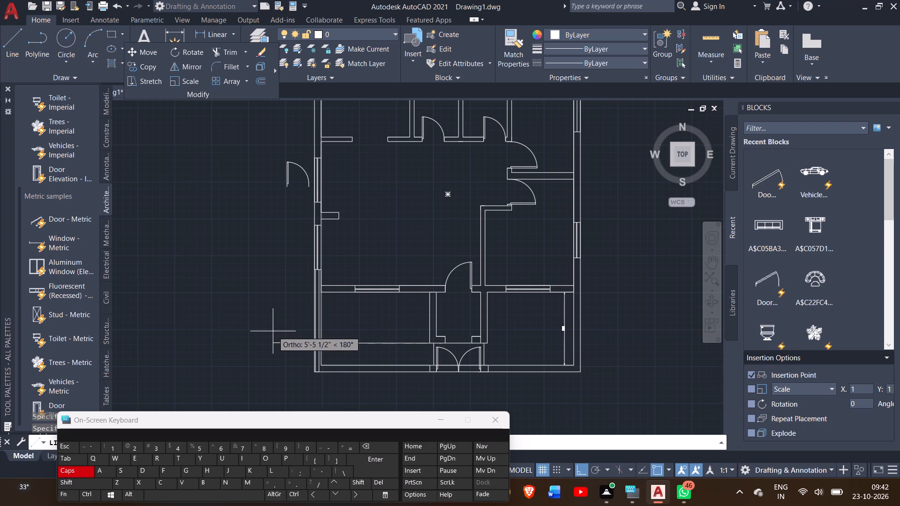
{"action": "right_click", "coordinate": [273, 331]}
{"action": "left_click", "coordinate": [283, 335]}
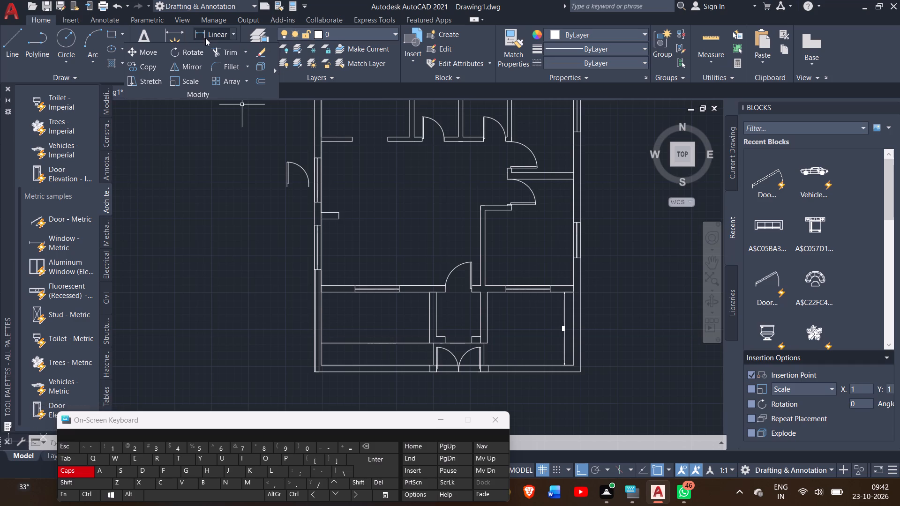
Add a vertical dimension beside the left boundary wall, from the house's front wall to the new horizontal line.
{"action": "left_click", "coordinate": [178, 37]}
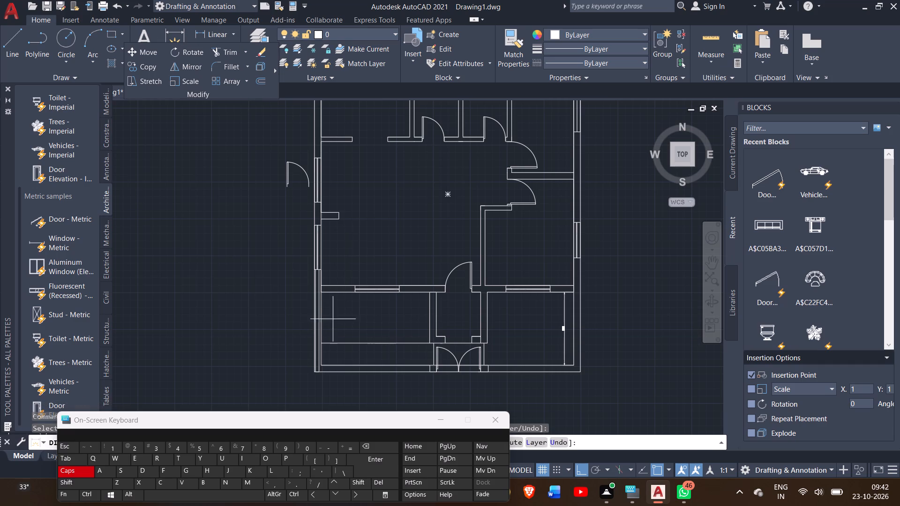
{"action": "left_click_drag", "start_coordinate": [322, 343], "coordinate": [319, 295]}
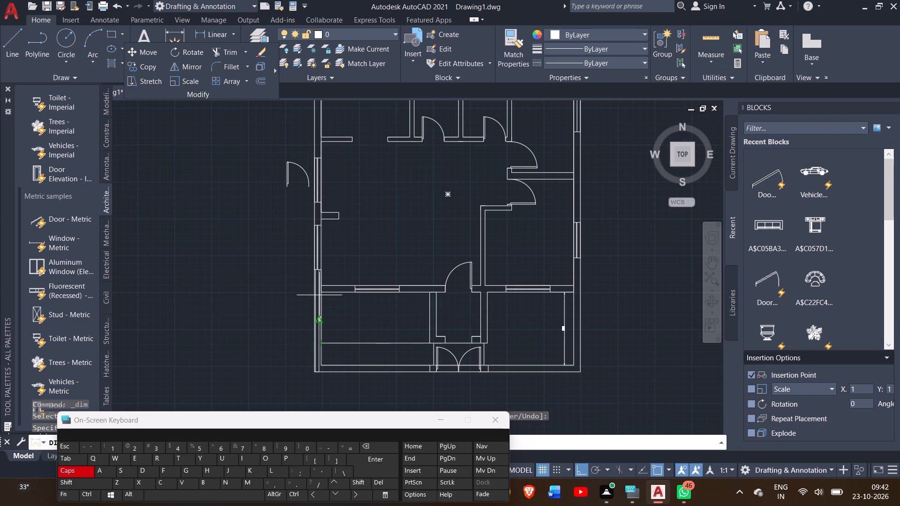
{"action": "left_click_drag", "start_coordinate": [319, 295], "coordinate": [322, 293]}
{"action": "left_click_drag", "start_coordinate": [322, 293], "coordinate": [330, 296]}
{"action": "left_click", "coordinate": [330, 296]}
{"action": "scroll", "coordinate": [329, 313], "scroll_direction": "up", "scroll_amount": 2, "text": "ctrl"}
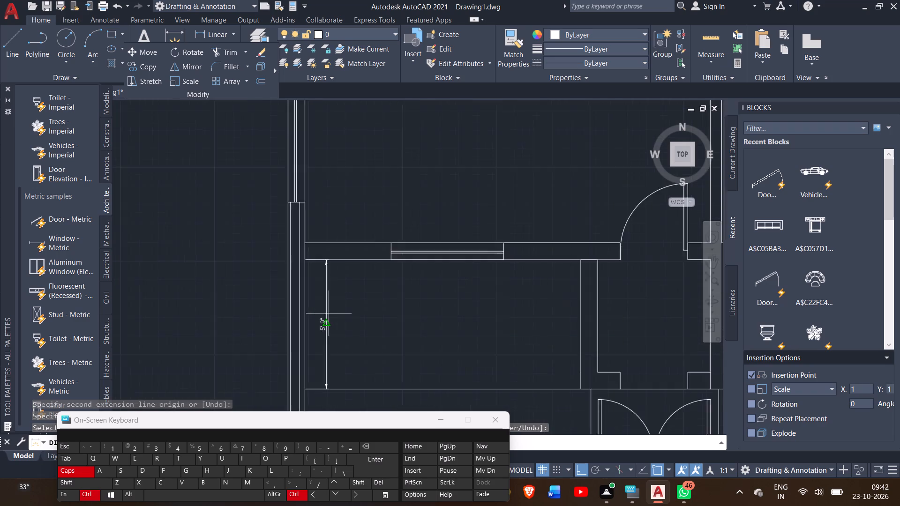
{"action": "scroll", "coordinate": [329, 313], "scroll_direction": "up", "scroll_amount": 2, "text": "ctrl"}
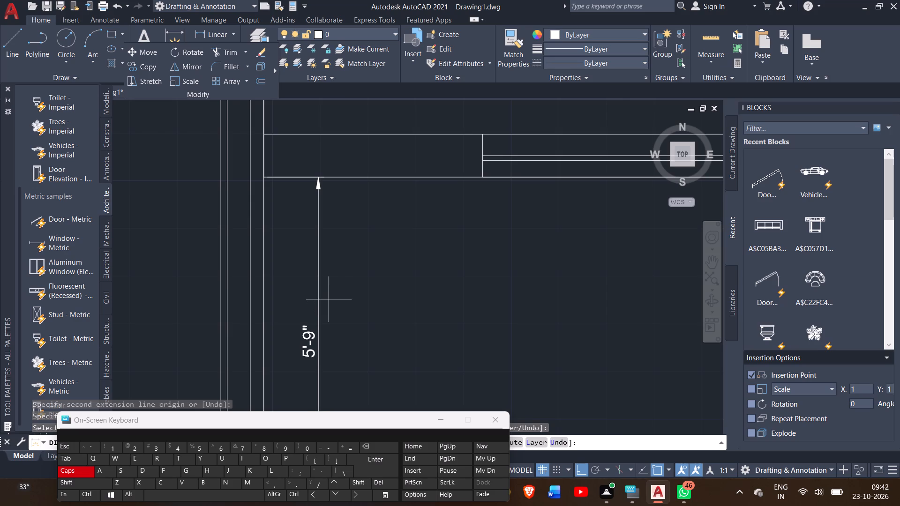
Draw a 3' by 3' square in the corner between the left boundary wall and the house's front wall, closing it at the front wall.
{"action": "scroll", "coordinate": [329, 299], "scroll_direction": "down", "scroll_amount": 3, "text": "ctrl"}
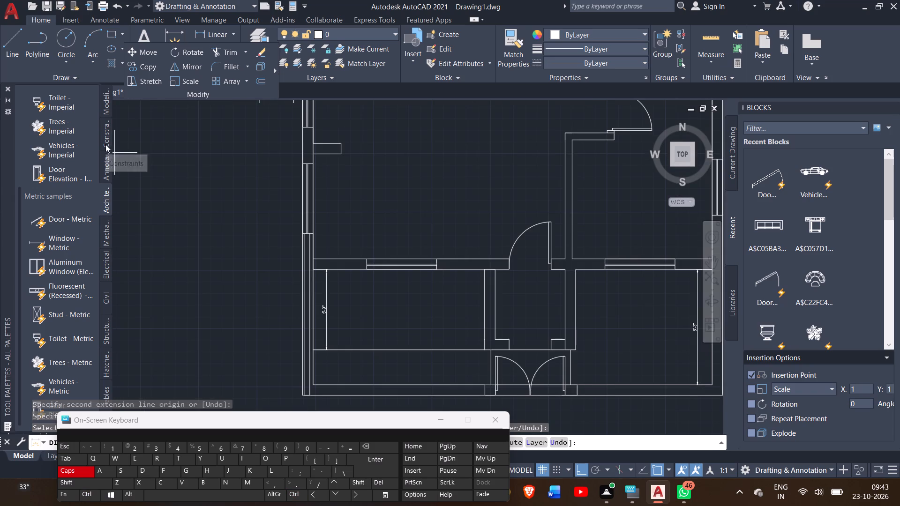
{"action": "left_click", "coordinate": [7, 46]}
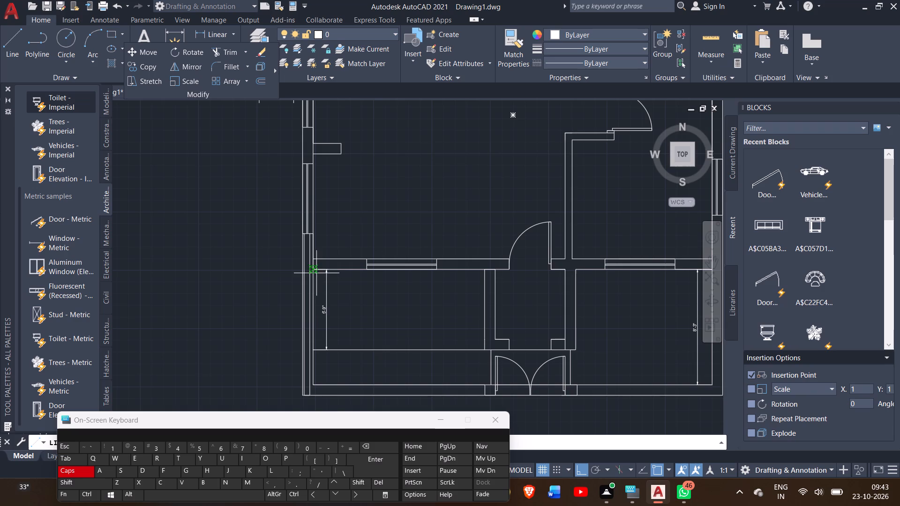
{"action": "left_click_drag", "start_coordinate": [316, 271], "coordinate": [315, 301]}
{"action": "type", "text": "3'"}
{"action": "key", "text": "Return"}
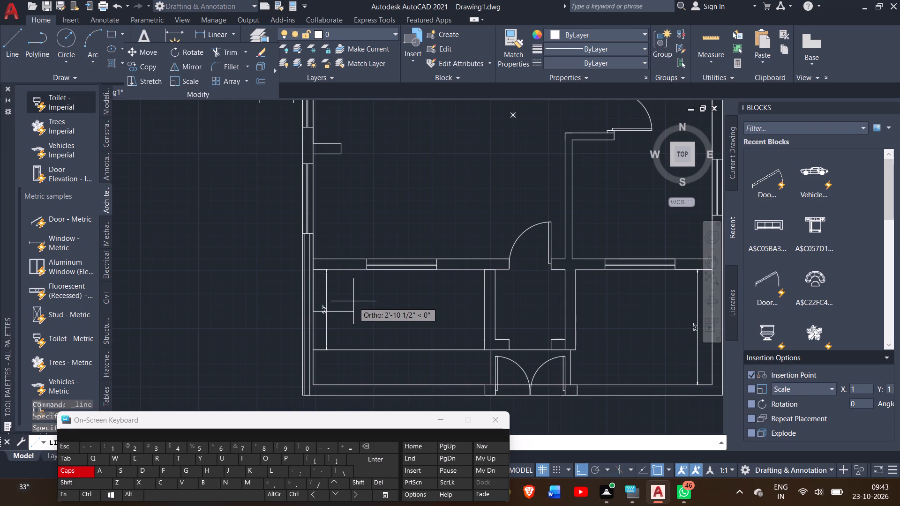
{"action": "type", "text": "3'"}
{"action": "key", "text": "Return"}
{"action": "left_click", "coordinate": [352, 267]}
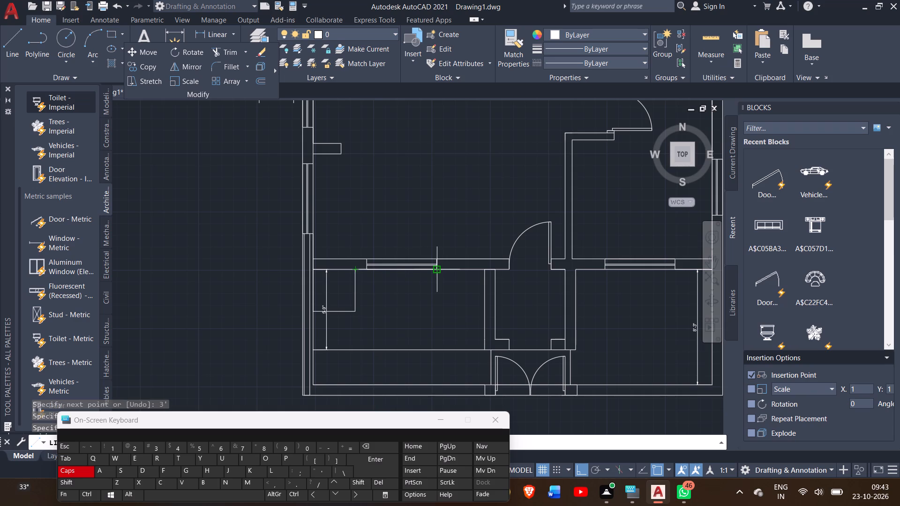
Continue the outline along the front wall to the window's right end, down level with the square's lower edge, and back to the square's corner.
{"action": "left_click_drag", "start_coordinate": [436, 271], "coordinate": [435, 316]}
{"action": "left_click", "coordinate": [436, 312]}
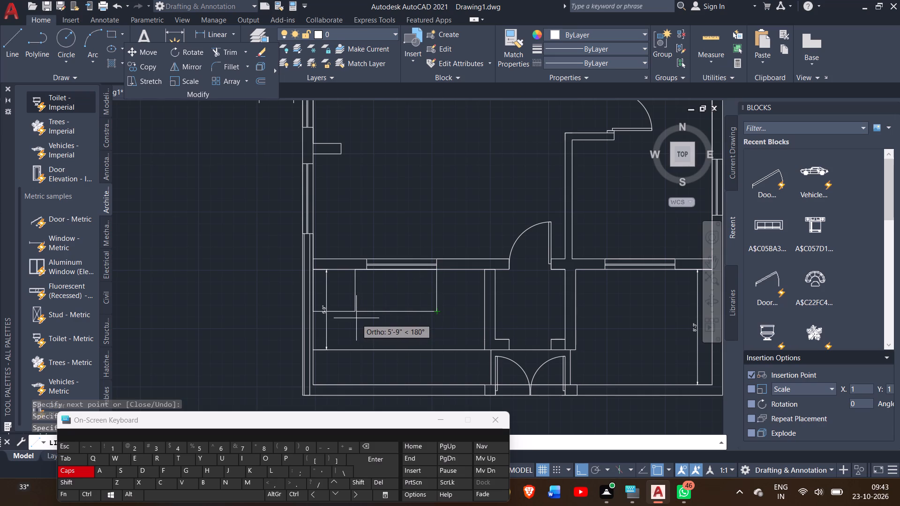
{"action": "left_click", "coordinate": [354, 313]}
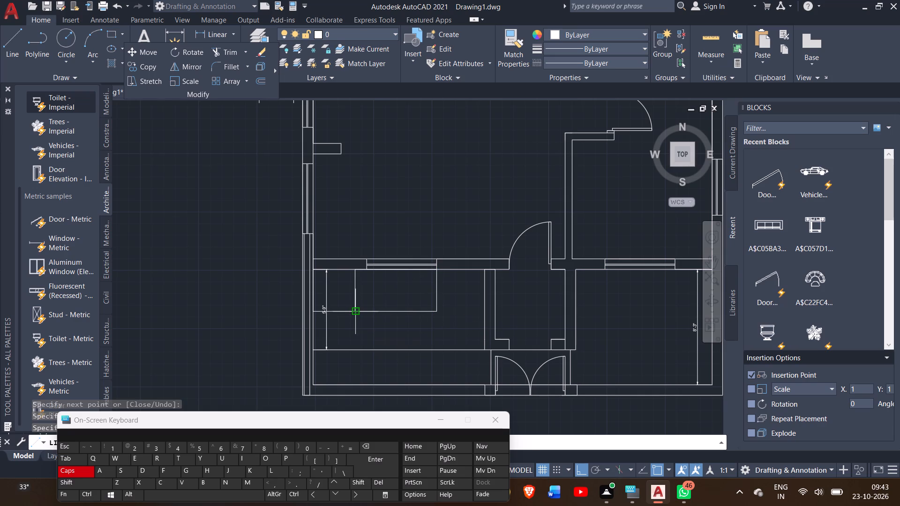
{"action": "right_click", "coordinate": [377, 313]}
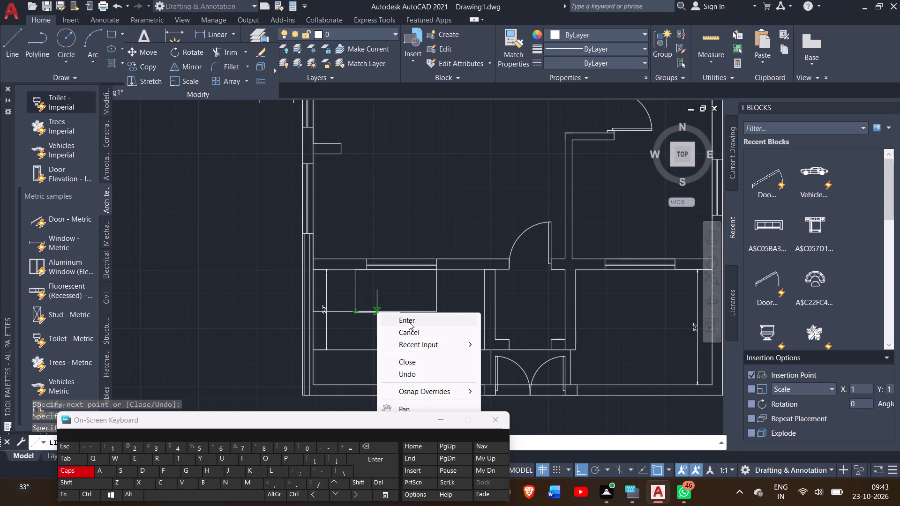
{"action": "left_click", "coordinate": [409, 322]}
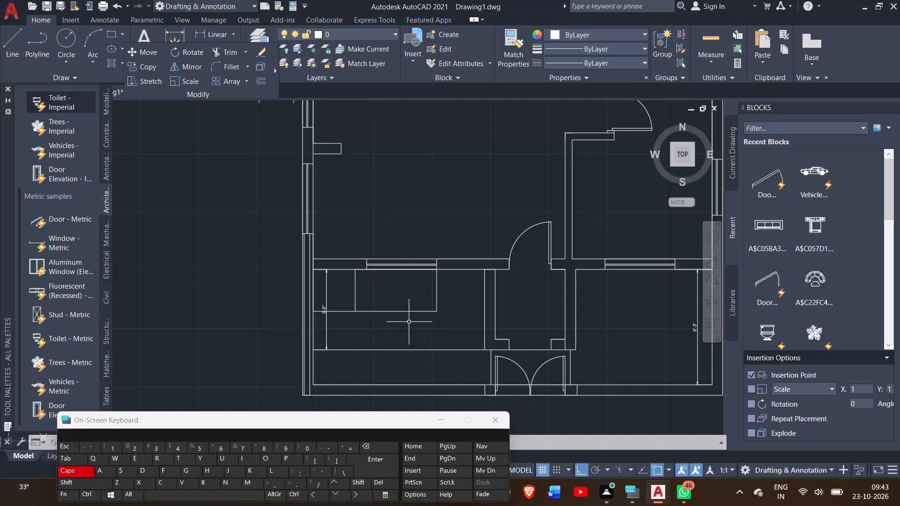
Draw a vertical line from the 3' square's lower right corner down to the horizontal yard line.
{"action": "left_click", "coordinate": [6, 46]}
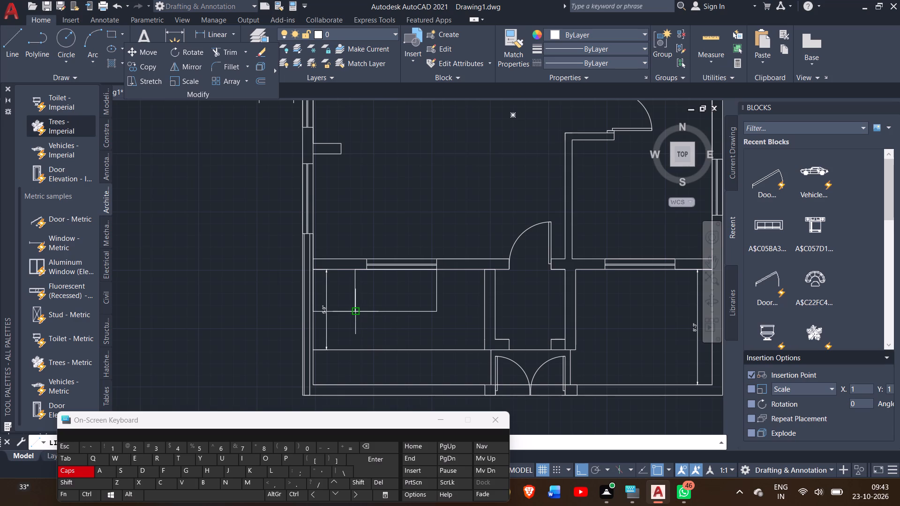
{"action": "left_click_drag", "start_coordinate": [354, 310], "coordinate": [355, 348]}
{"action": "left_click", "coordinate": [355, 348]}
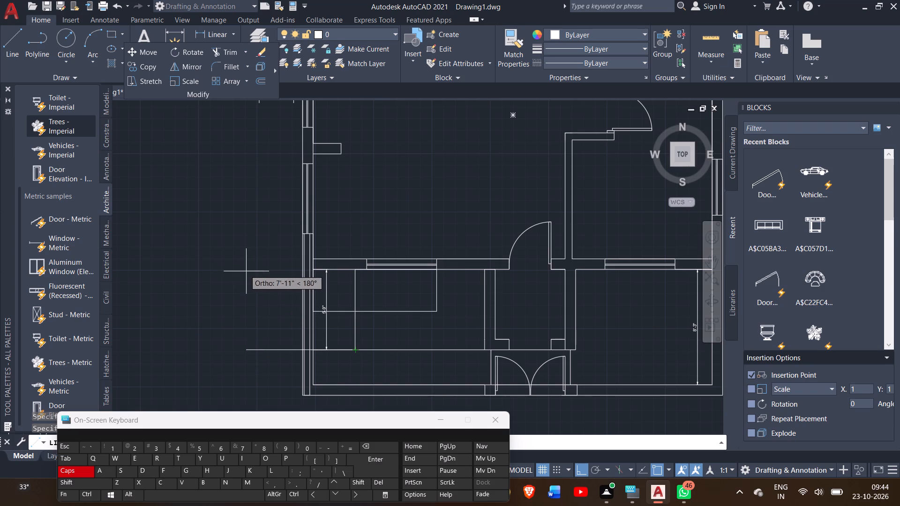
{"action": "right_click", "coordinate": [289, 307]}
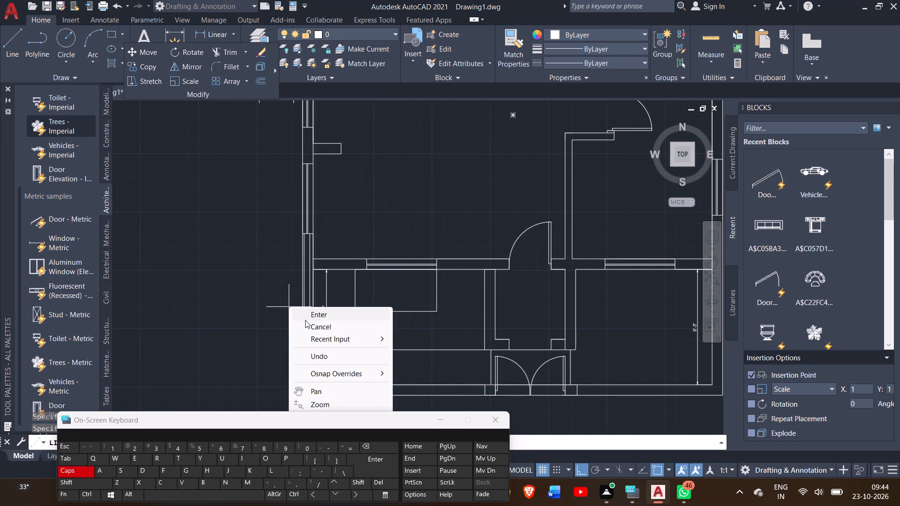
{"action": "left_click", "coordinate": [305, 320]}
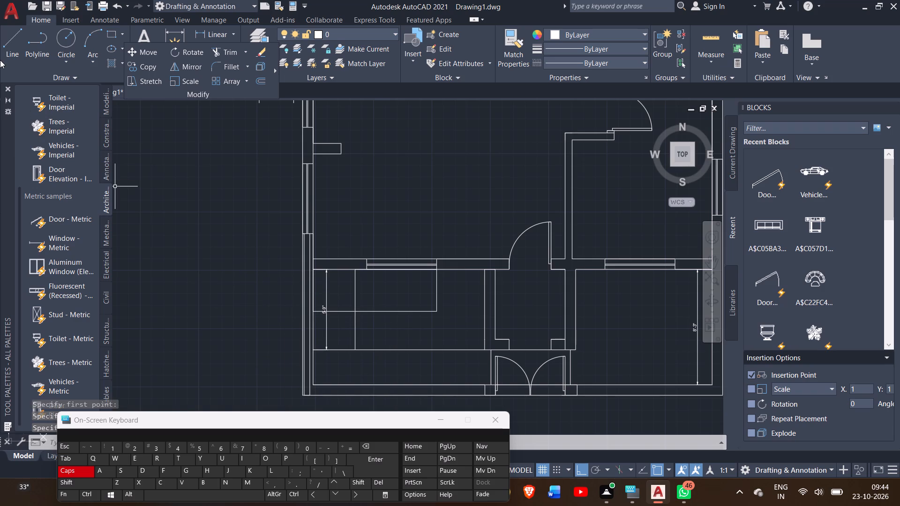
Draw the first two vertical tread lines at 8" spacing from the square's right side, joining the strip's lower edge and the front wall.
{"action": "left_click", "coordinate": [4, 55]}
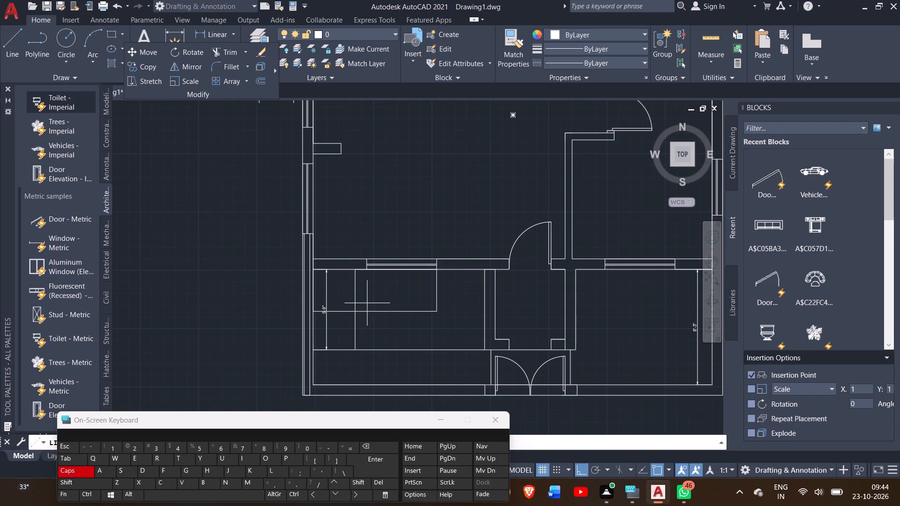
{"action": "left_click_drag", "start_coordinate": [357, 311], "coordinate": [367, 311]}
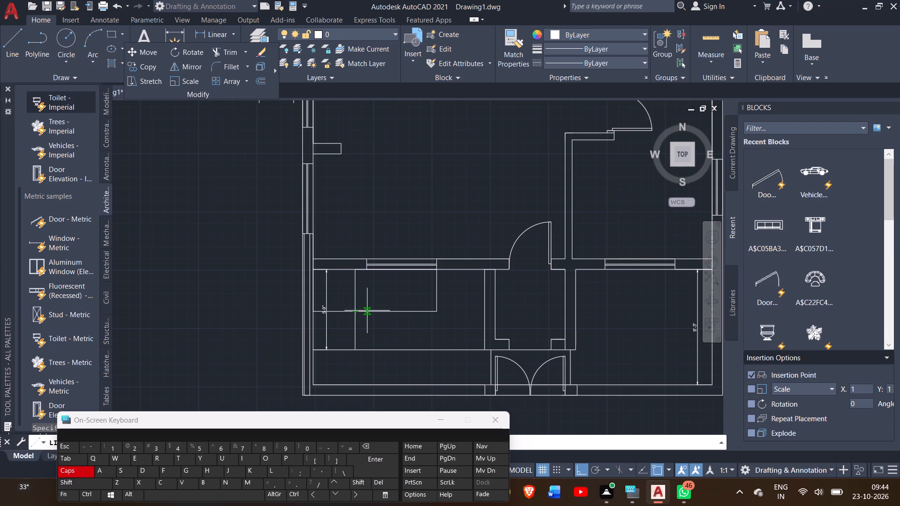
{"action": "key", "text": "8"}
{"action": "key", "text": "shift+quotedbl"}
{"action": "key", "text": "Return"}
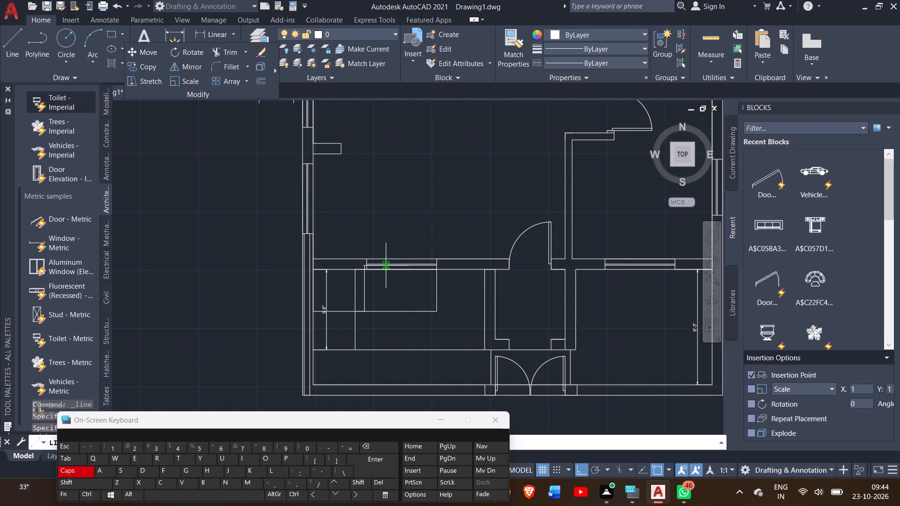
{"action": "scroll", "coordinate": [386, 266], "scroll_direction": "up", "scroll_amount": 2, "text": "ctrl"}
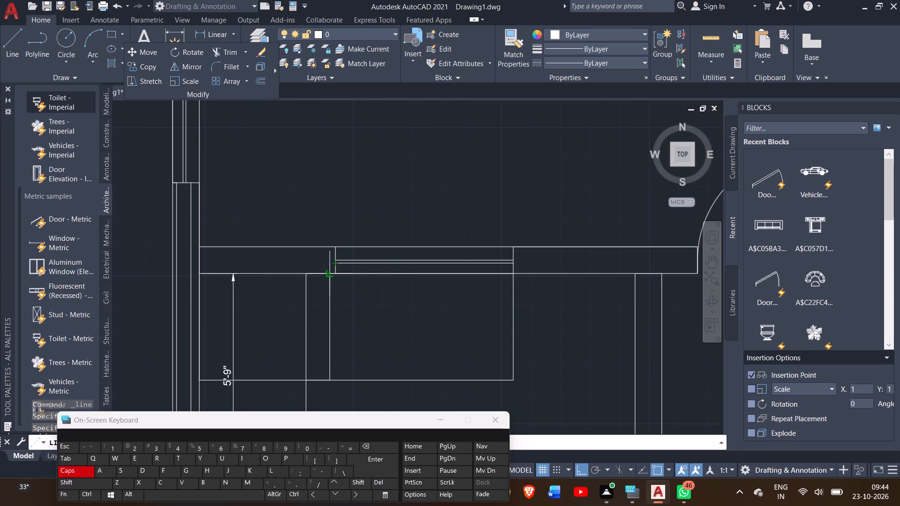
{"action": "left_click", "coordinate": [332, 272]}
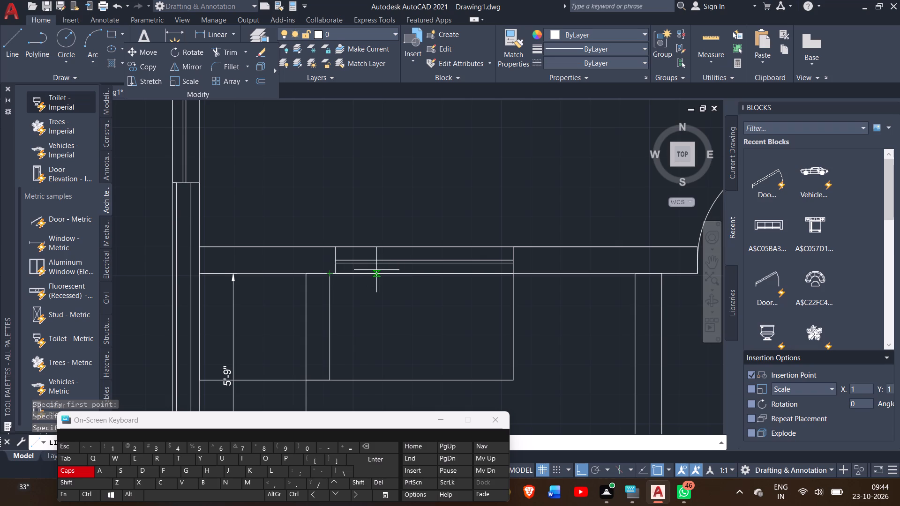
{"action": "key", "text": "8"}
{"action": "key", "text": "shift+quotedbl"}
{"action": "key", "text": "Return"}
{"action": "left_click", "coordinate": [354, 377]}
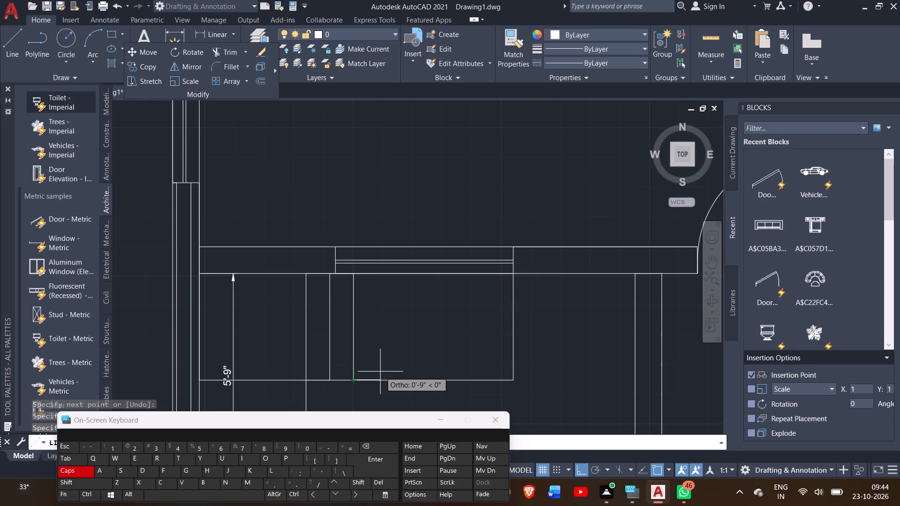
Draw the third, fourth and fifth vertical tread lines at 8" spacing between the stair strip's lower edge and the front wall.
{"action": "key", "text": "8"}
{"action": "key", "text": "shift+quotedbl"}
{"action": "key", "text": "Return"}
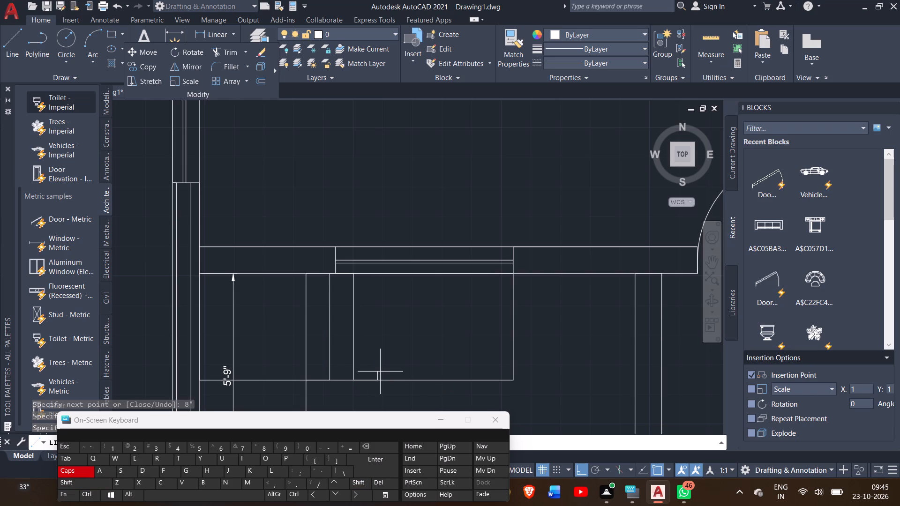
{"action": "left_click", "coordinate": [376, 272]}
{"action": "key", "text": "8"}
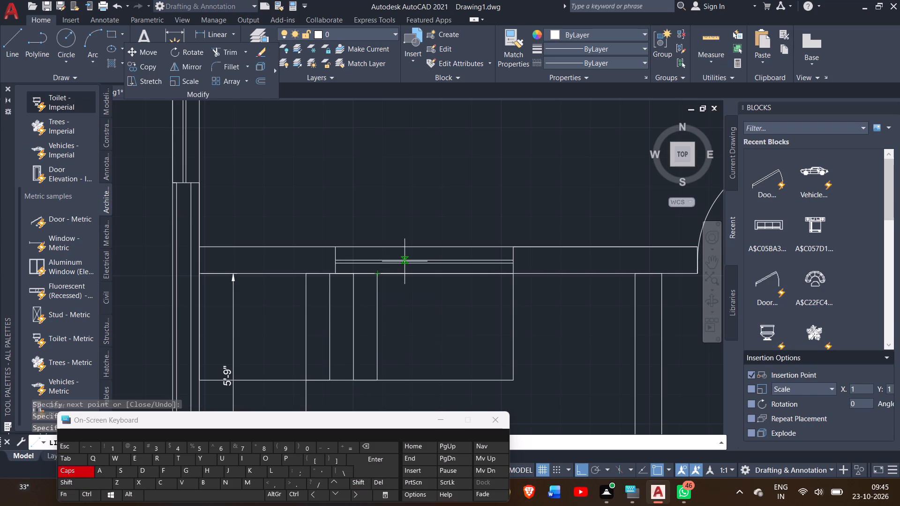
{"action": "key", "text": "shift+quotedbl"}
{"action": "key", "text": "Return"}
{"action": "left_click", "coordinate": [402, 380]}
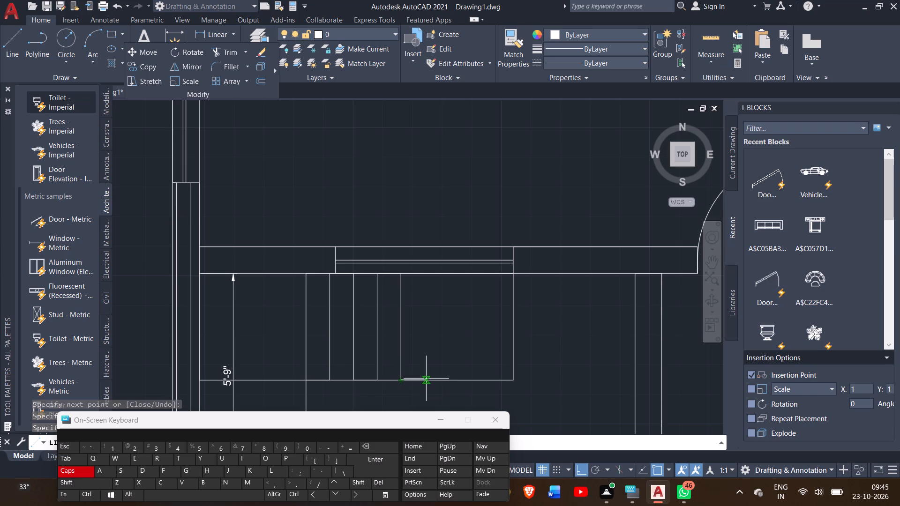
{"action": "key", "text": "8"}
{"action": "key", "text": "shift+quotedbl"}
{"action": "key", "text": "Return"}
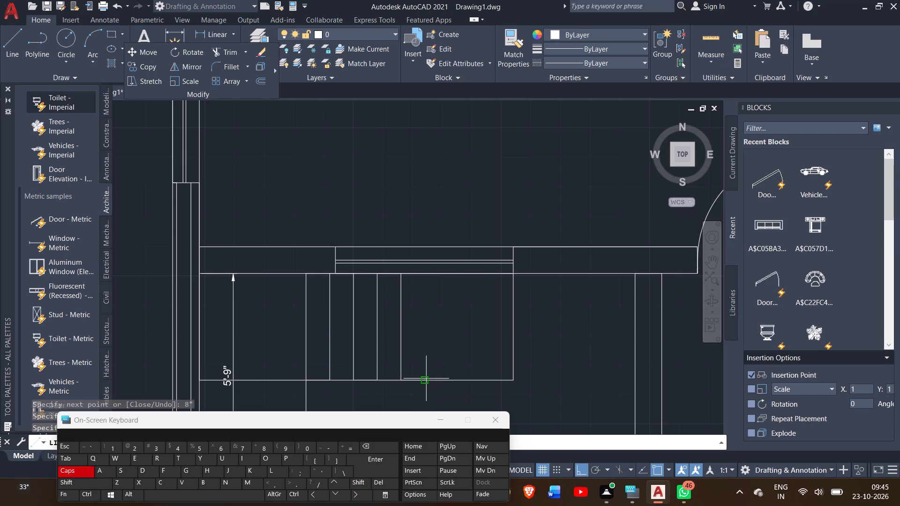
{"action": "left_click", "coordinate": [422, 275]}
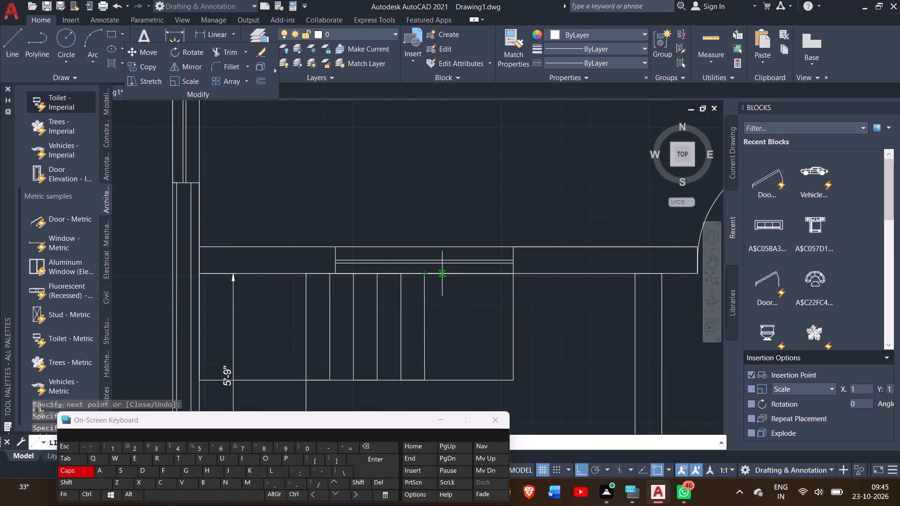
Draw the sixth, seventh and eighth tread lines at 8" spacing across the stair strip and end the line.
{"action": "key", "text": "8"}
{"action": "key", "text": "shift+quotedbl"}
{"action": "key", "text": "Return"}
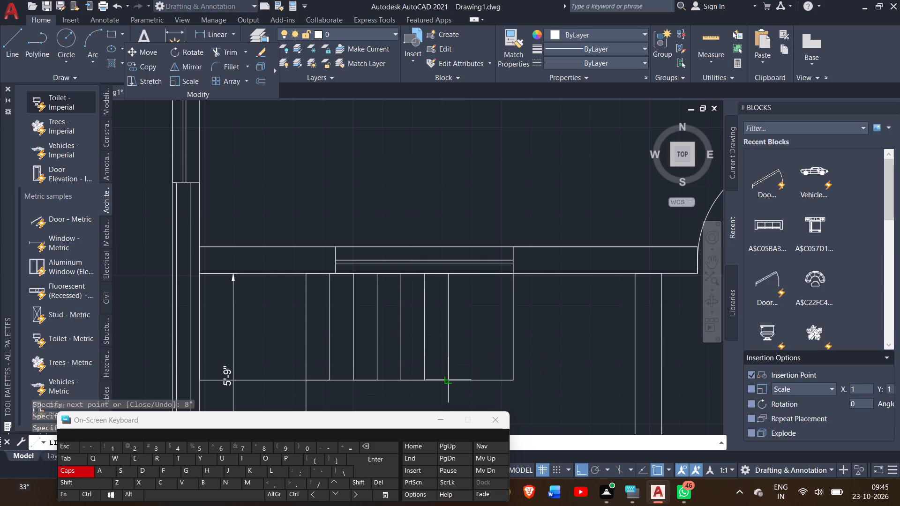
{"action": "left_click", "coordinate": [447, 379]}
{"action": "key", "text": "8"}
{"action": "key", "text": "shift+quotedbl"}
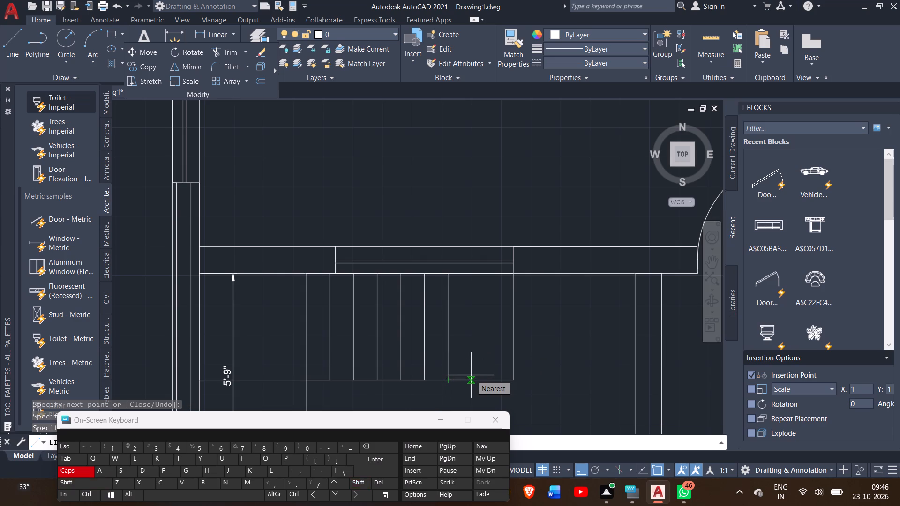
{"action": "key", "text": "Return"}
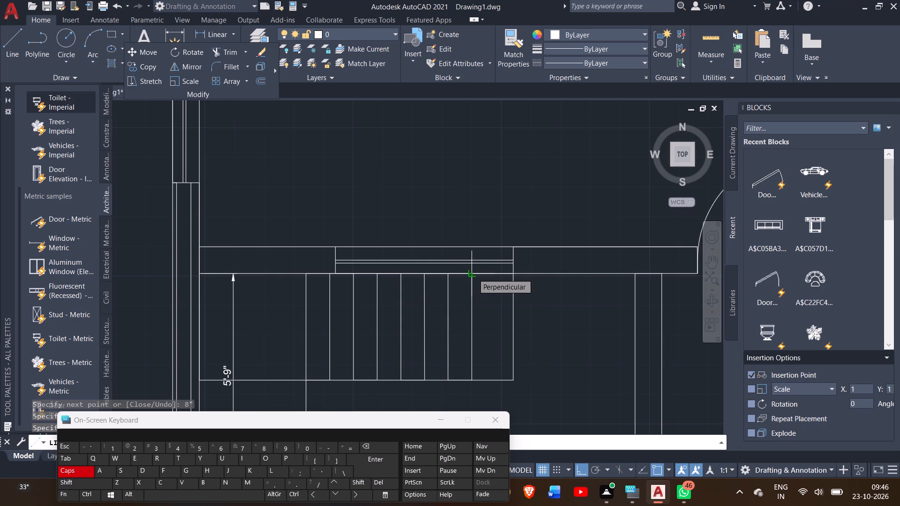
{"action": "left_click", "coordinate": [472, 273]}
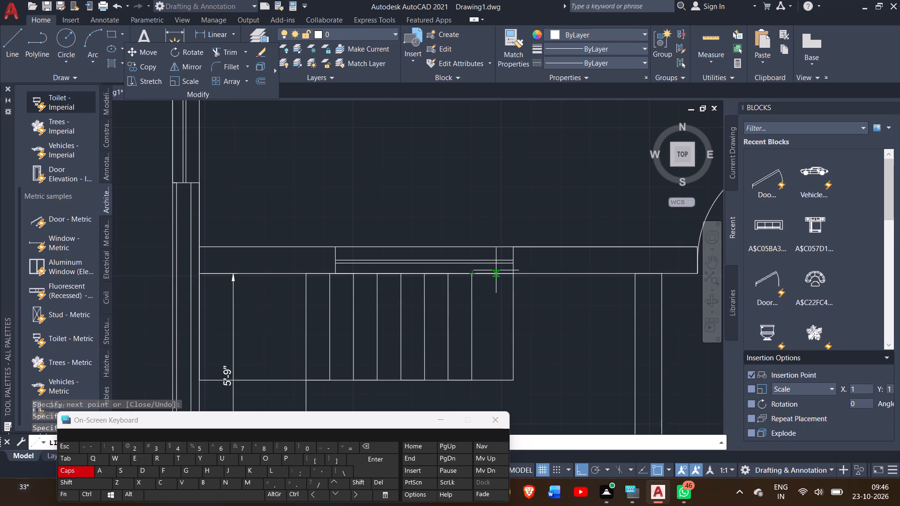
{"action": "key", "text": "8"}
{"action": "key", "text": "shift+quotedbl"}
{"action": "key", "text": "Return"}
{"action": "left_click", "coordinate": [494, 381]}
{"action": "right_click", "coordinate": [543, 356]}
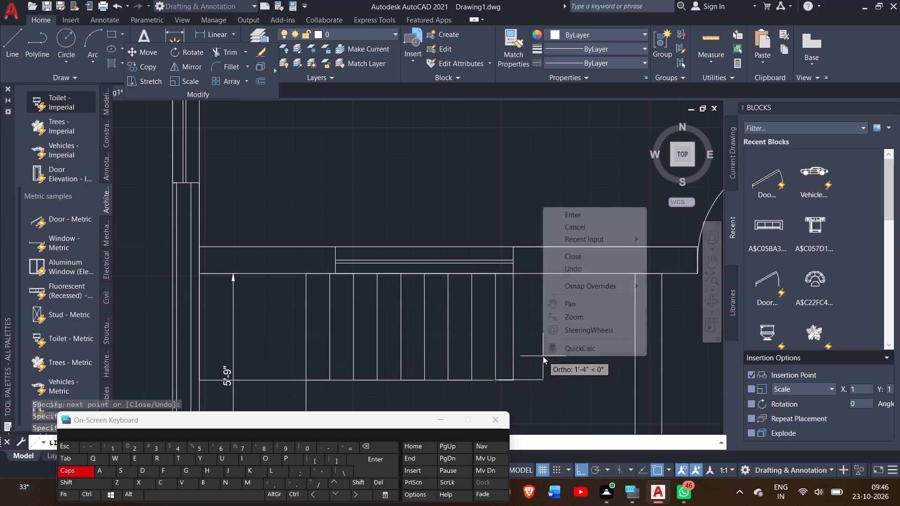
{"action": "left_click", "coordinate": [571, 216]}
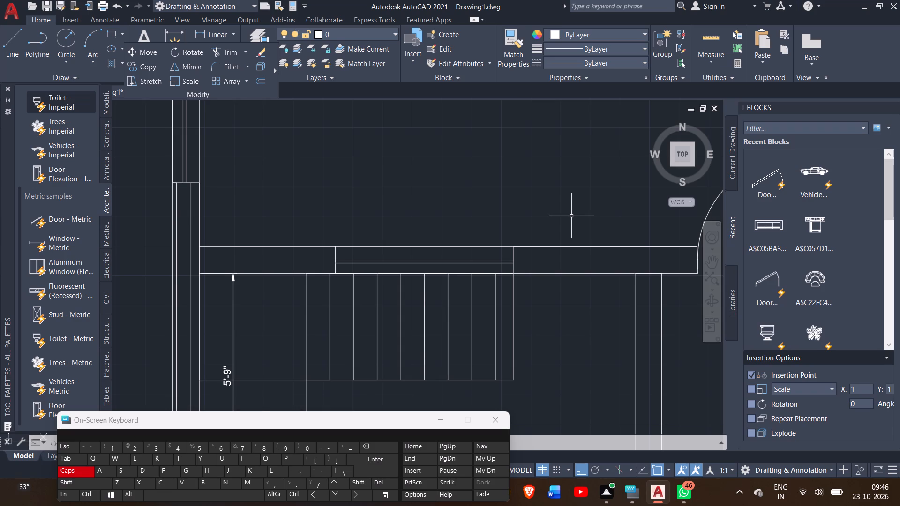
Dimension the width and depth of the house's upper-left room, placing both dimensions inside it near the top and right walls.
{"action": "scroll", "coordinate": [571, 216], "scroll_direction": "down", "scroll_amount": 1}
{"action": "scroll", "coordinate": [571, 216], "scroll_direction": "up", "scroll_amount": 1, "text": "ctrl"}
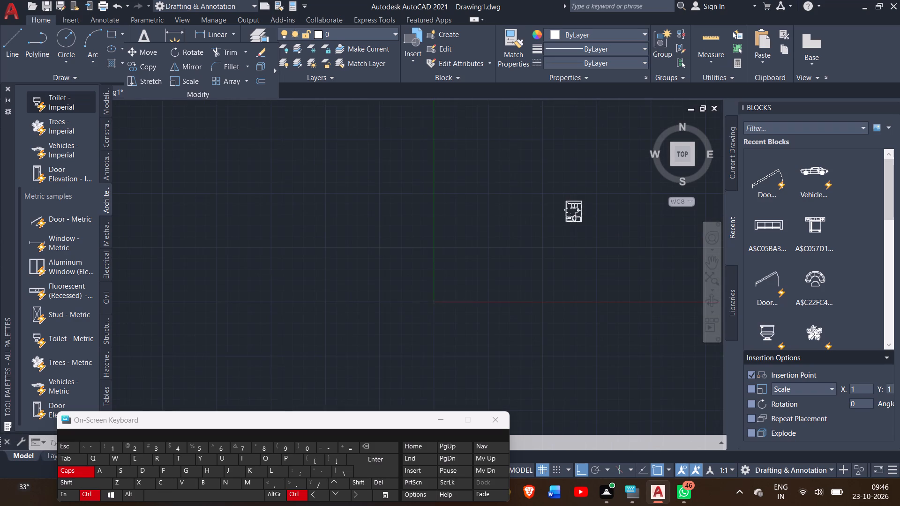
{"action": "scroll", "coordinate": [571, 216], "scroll_direction": "up", "scroll_amount": 5, "text": "ctrl"}
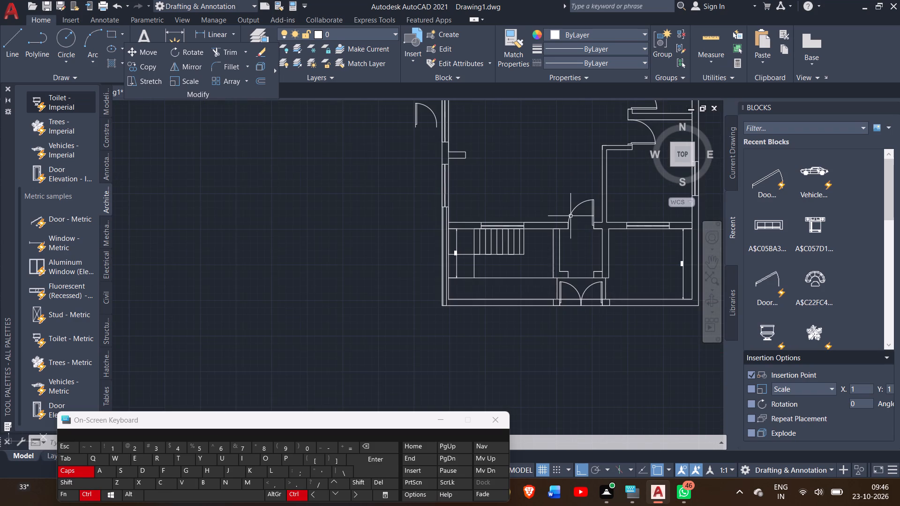
{"action": "left_click", "coordinate": [710, 265]}
{"action": "left_click_drag", "start_coordinate": [671, 271], "coordinate": [603, 321]}
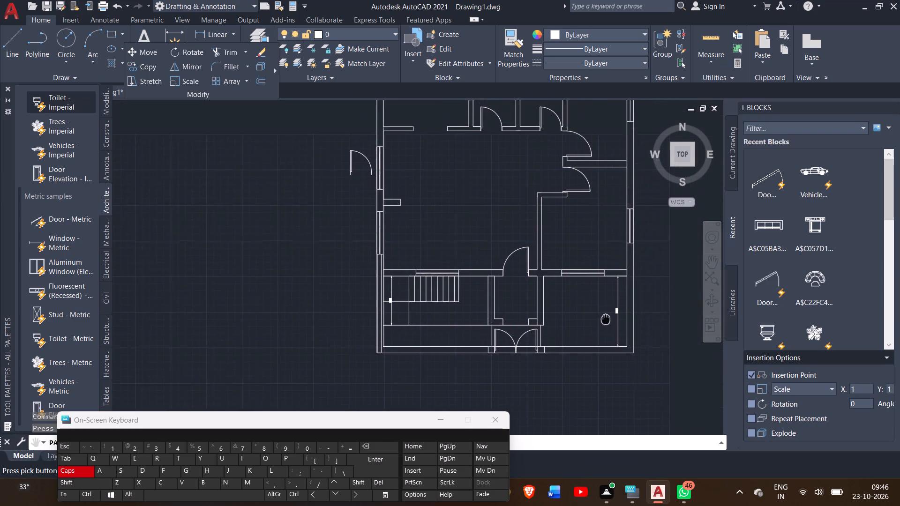
{"action": "left_click_drag", "start_coordinate": [603, 321], "coordinate": [570, 345]}
{"action": "left_click_drag", "start_coordinate": [576, 313], "coordinate": [563, 348]}
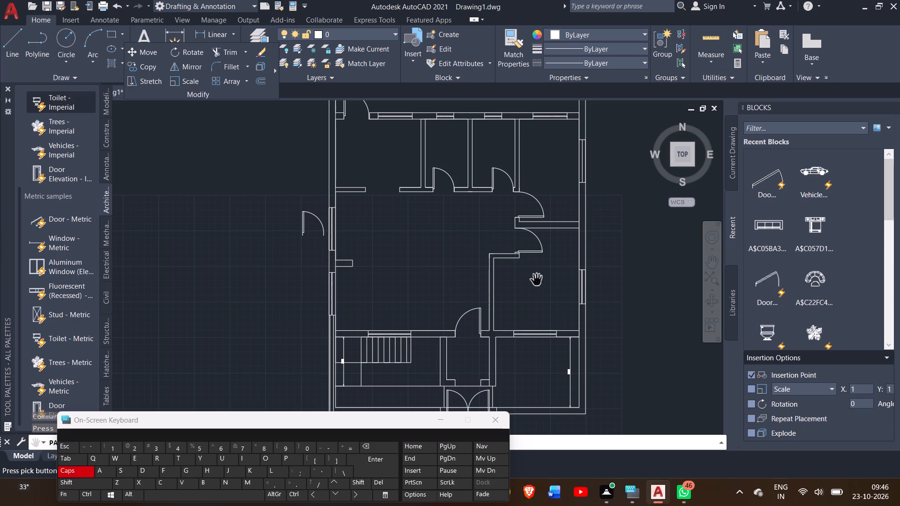
{"action": "left_click_drag", "start_coordinate": [472, 258], "coordinate": [472, 294]}
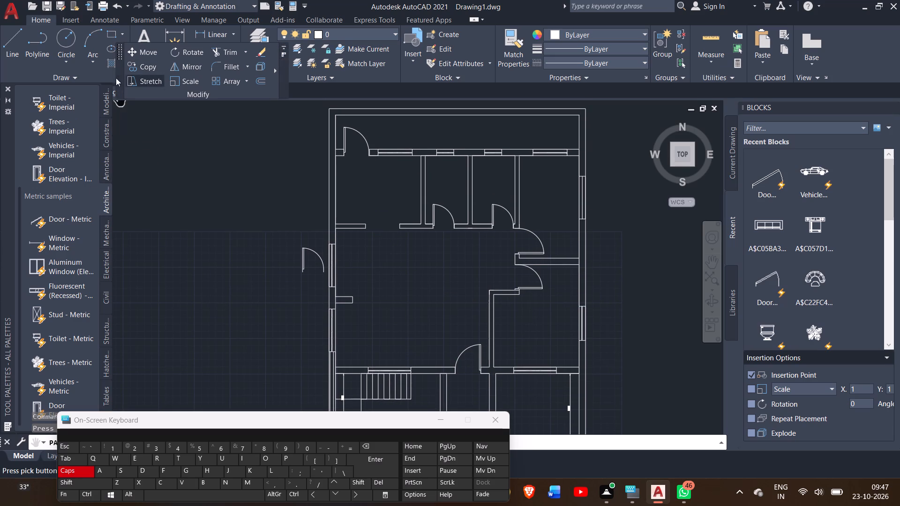
{"action": "left_click", "coordinate": [182, 37]}
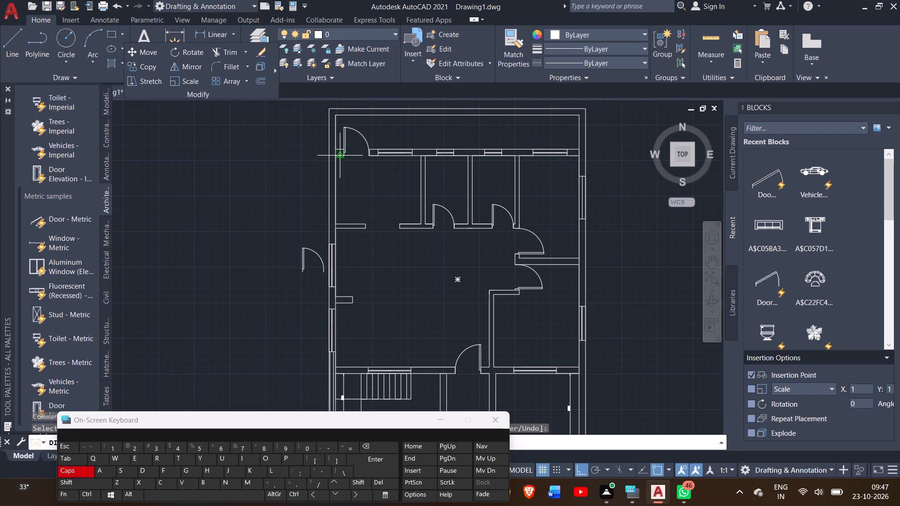
{"action": "left_click_drag", "start_coordinate": [333, 157], "coordinate": [398, 161]}
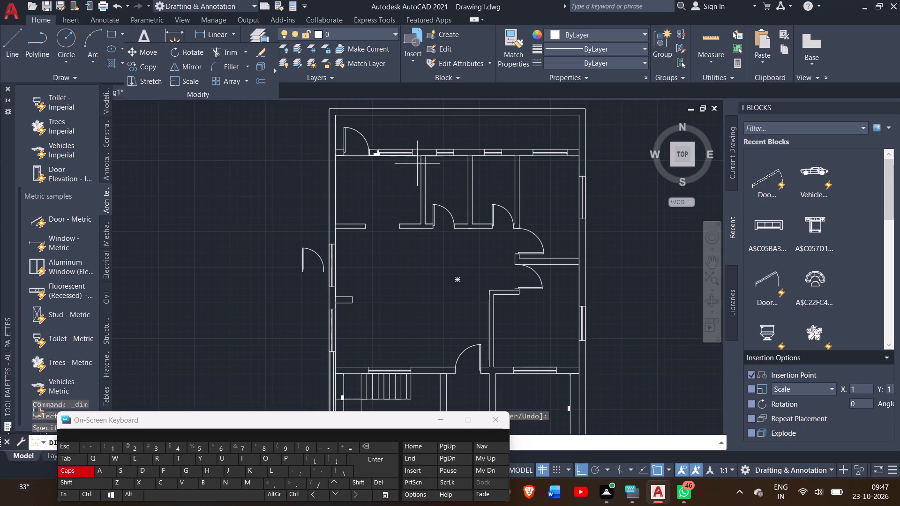
{"action": "left_click_drag", "start_coordinate": [422, 156], "coordinate": [420, 164]}
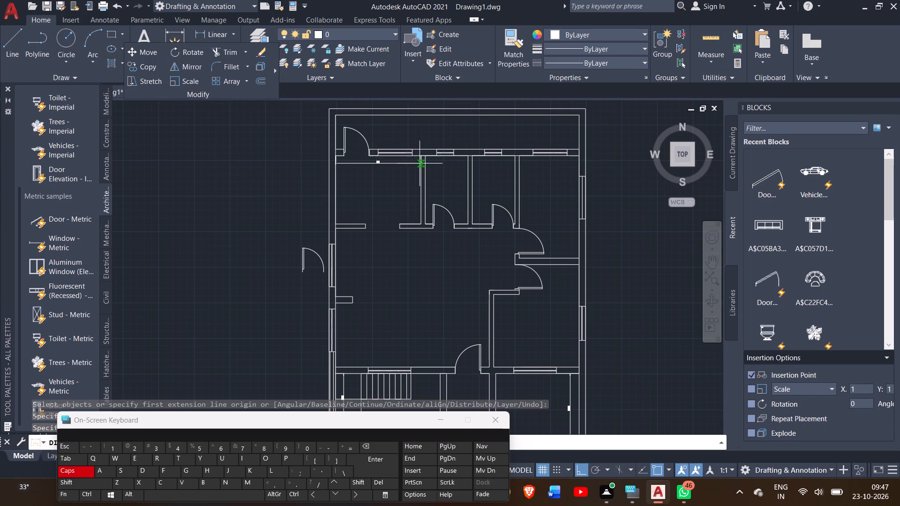
{"action": "left_click_drag", "start_coordinate": [420, 164], "coordinate": [419, 166]}
{"action": "left_click", "coordinate": [419, 166]}
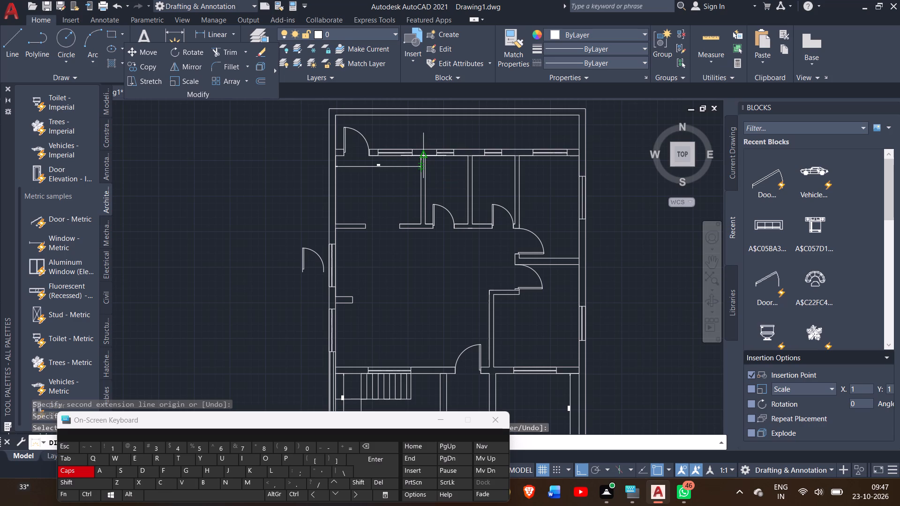
{"action": "left_click_drag", "start_coordinate": [420, 154], "coordinate": [416, 192]}
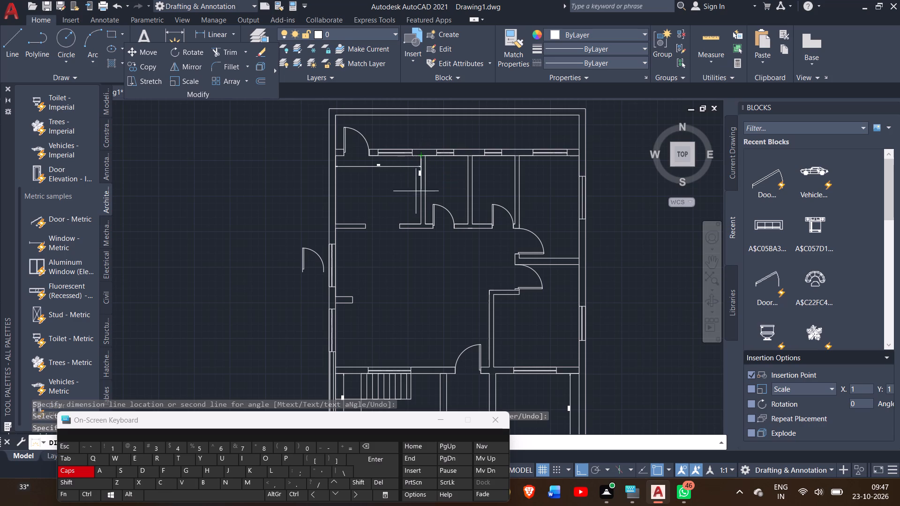
{"action": "left_click_drag", "start_coordinate": [416, 192], "coordinate": [416, 194]}
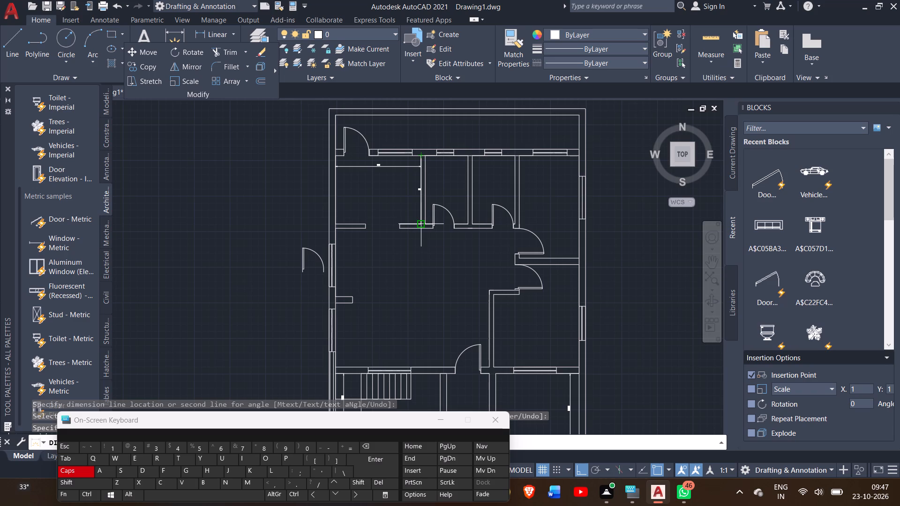
{"action": "left_click_drag", "start_coordinate": [419, 223], "coordinate": [412, 217]}
{"action": "left_click", "coordinate": [412, 217]}
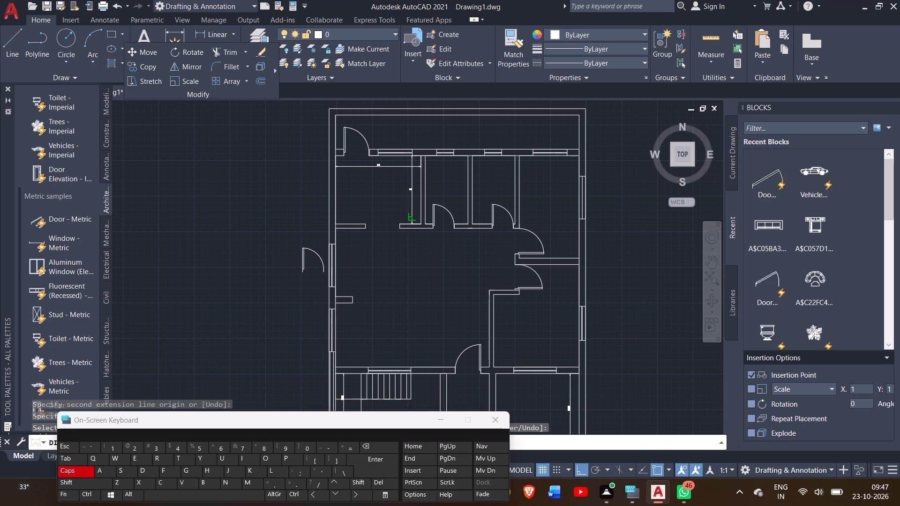
Dimension the width and depth of the small room just right of the upper-left room, placing both dimensions inside it.
{"action": "scroll", "coordinate": [465, 157], "scroll_direction": "up", "scroll_amount": 2, "text": "ctrl"}
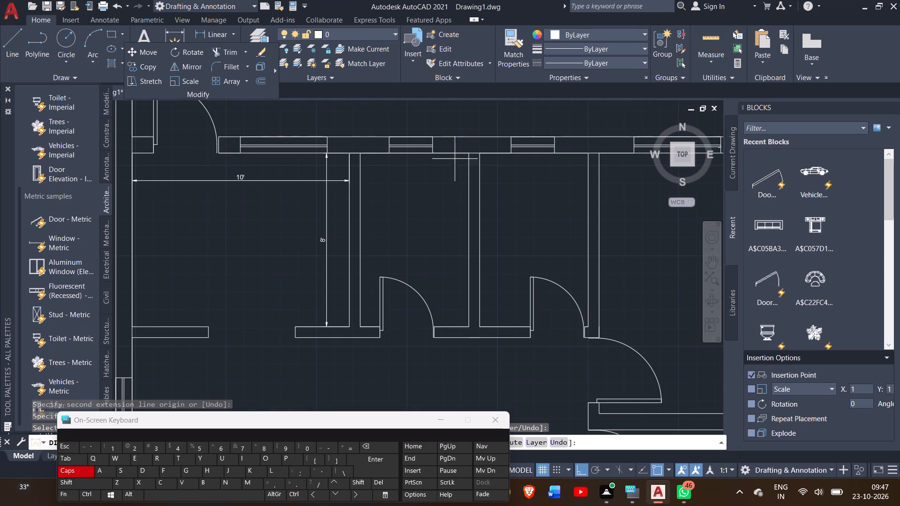
{"action": "left_click", "coordinate": [362, 155]}
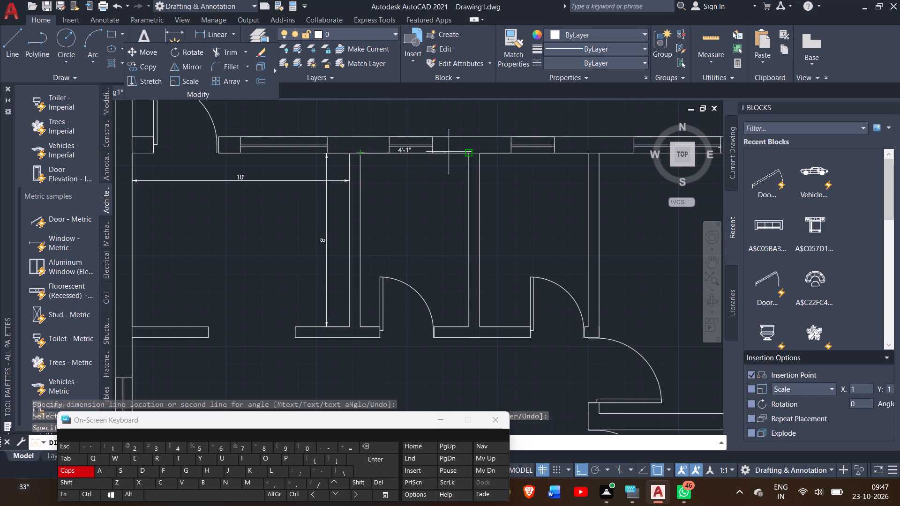
{"action": "left_click_drag", "start_coordinate": [467, 152], "coordinate": [463, 165]}
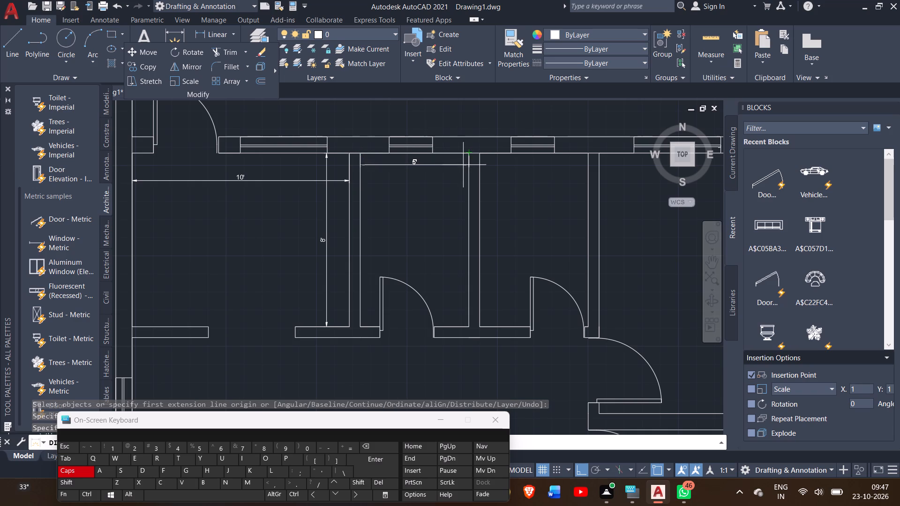
{"action": "left_click_drag", "start_coordinate": [463, 165], "coordinate": [462, 181]}
{"action": "left_click", "coordinate": [462, 181]}
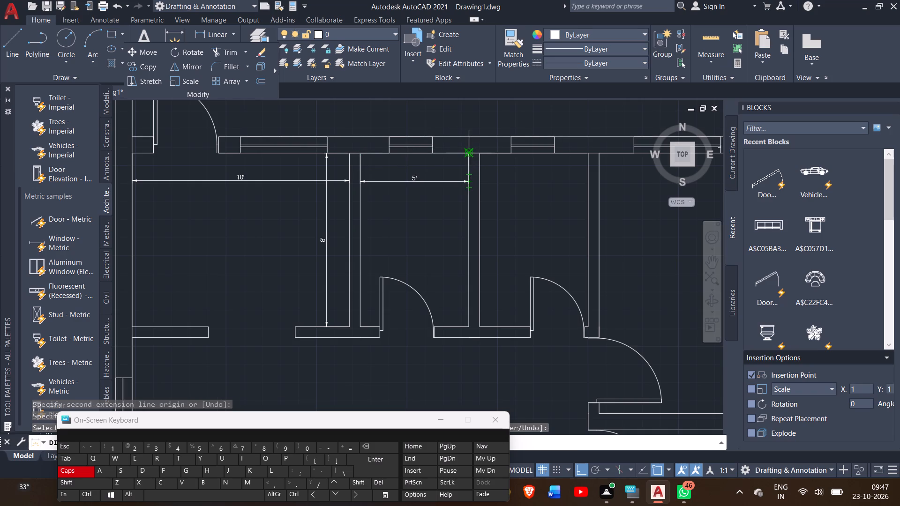
{"action": "left_click_drag", "start_coordinate": [470, 154], "coordinate": [467, 231]}
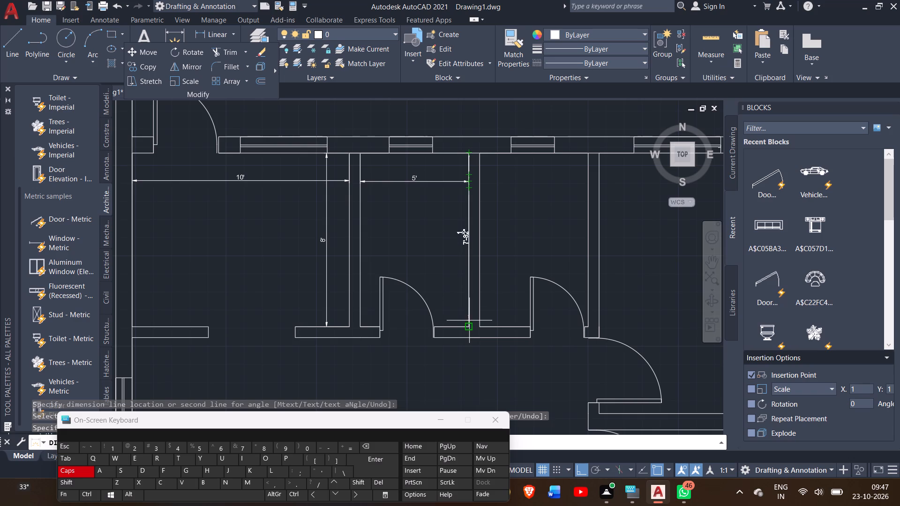
{"action": "left_click_drag", "start_coordinate": [469, 326], "coordinate": [458, 313]}
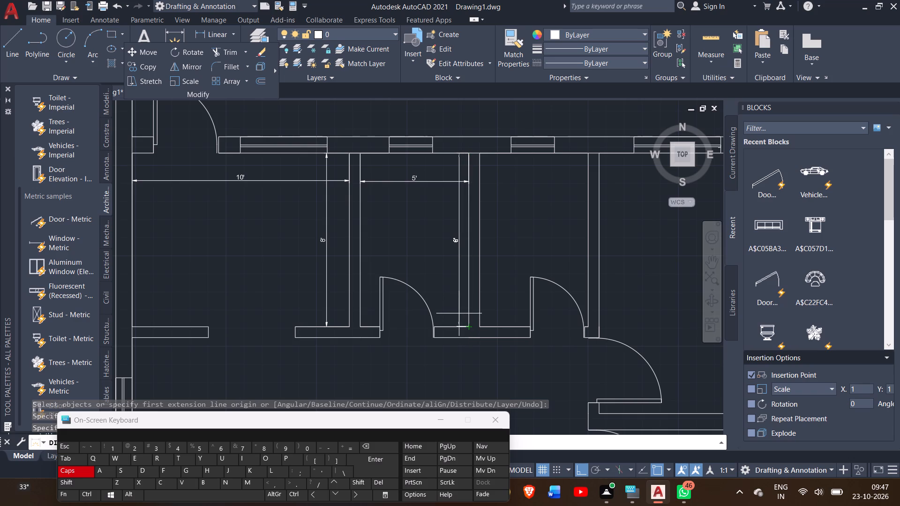
{"action": "left_click_drag", "start_coordinate": [458, 313], "coordinate": [452, 311]}
{"action": "left_click", "coordinate": [452, 311]}
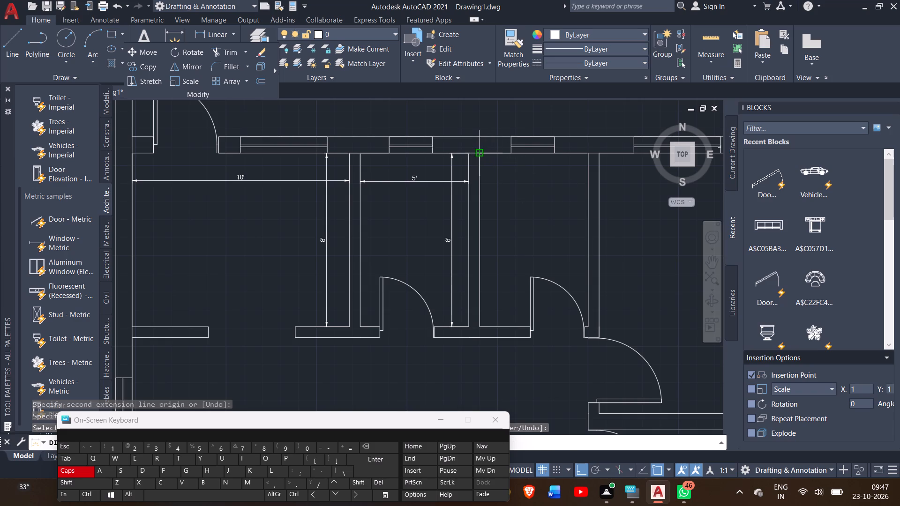
Dimension the width and depth of the second small room from the left along the house's rear wall, placing both dimensions inside it.
{"action": "left_click_drag", "start_coordinate": [480, 155], "coordinate": [561, 164]}
{"action": "left_click_drag", "start_coordinate": [590, 155], "coordinate": [581, 168]}
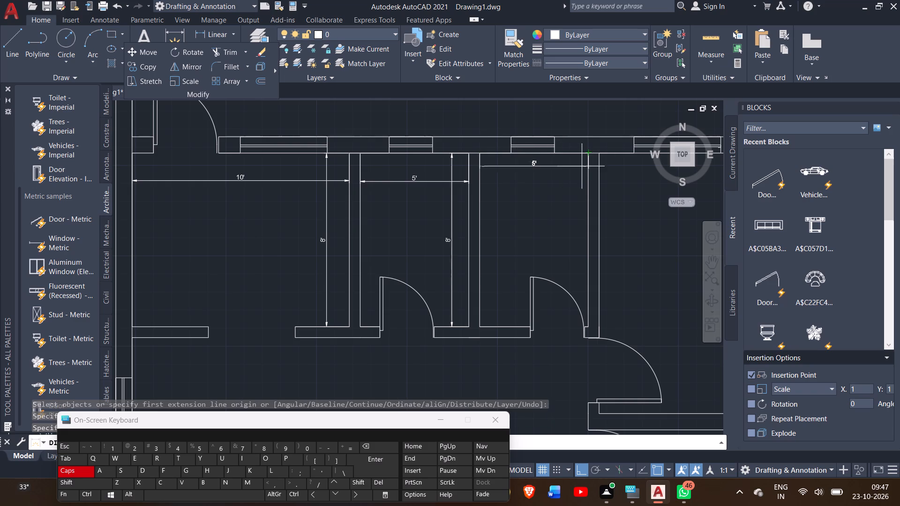
{"action": "left_click_drag", "start_coordinate": [581, 168], "coordinate": [578, 174]}
{"action": "left_click_drag", "start_coordinate": [578, 174], "coordinate": [586, 153]}
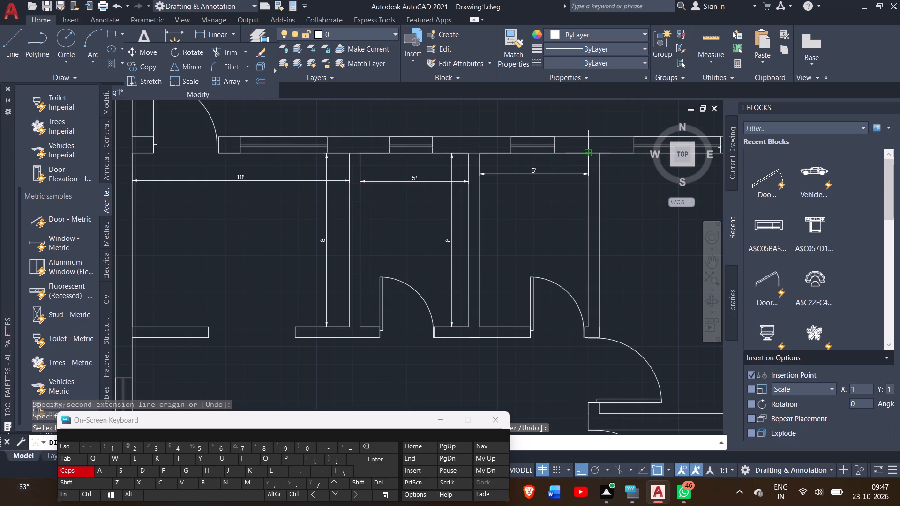
{"action": "left_click_drag", "start_coordinate": [586, 153], "coordinate": [586, 154]}
{"action": "left_click_drag", "start_coordinate": [586, 154], "coordinate": [565, 257]}
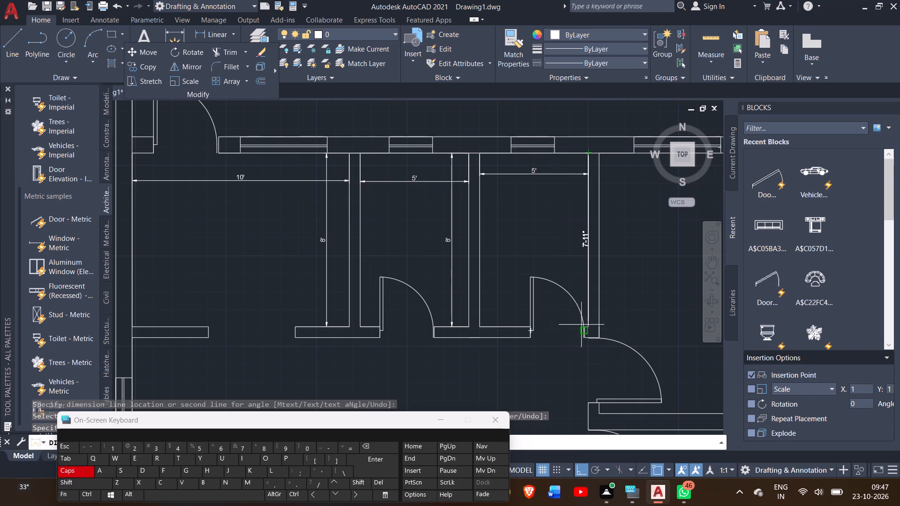
{"action": "scroll", "coordinate": [589, 325], "scroll_direction": "up", "scroll_amount": 3, "text": "ctrl"}
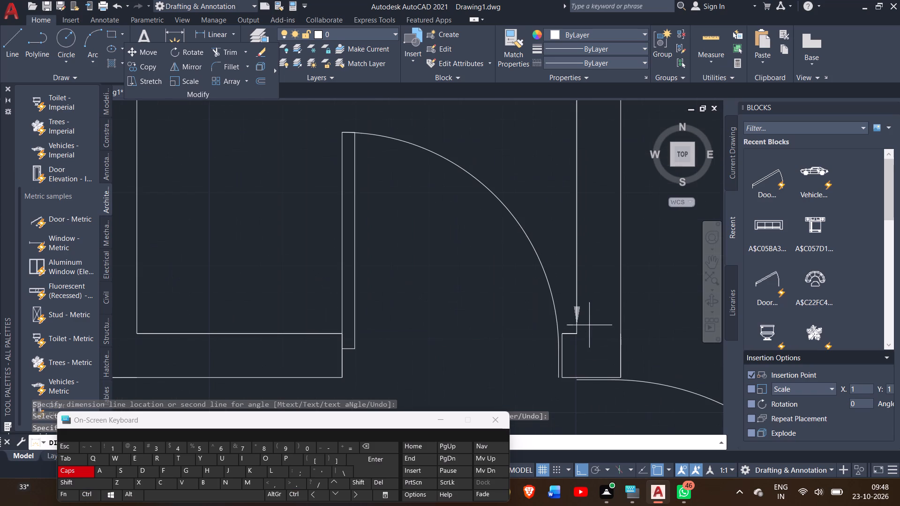
{"action": "left_click_drag", "start_coordinate": [578, 335], "coordinate": [563, 329]}
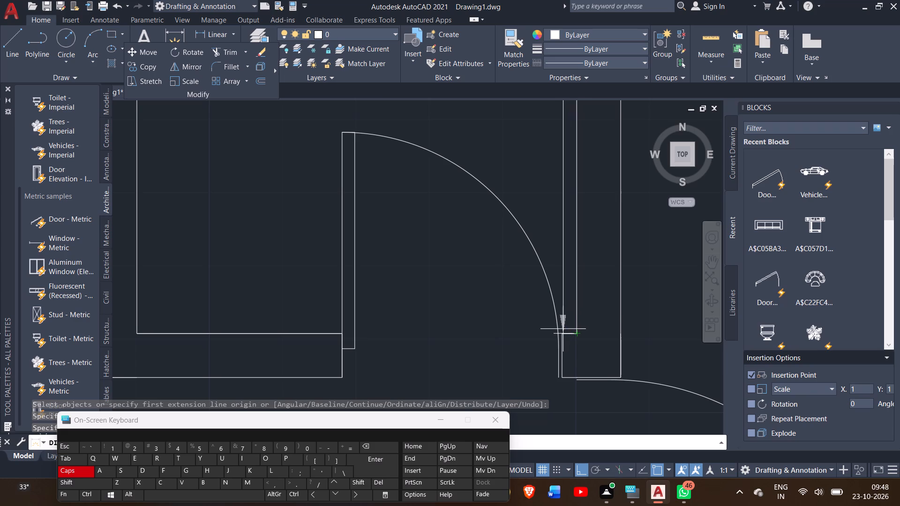
{"action": "left_click_drag", "start_coordinate": [563, 329], "coordinate": [562, 328]}
{"action": "left_click", "coordinate": [562, 328]}
Dimension the width and depth of the house's upper-right room, placing both dimensions inside it near the top and right walls.
{"action": "scroll", "coordinate": [525, 365], "scroll_direction": "down", "scroll_amount": 2, "text": "ctrl"}
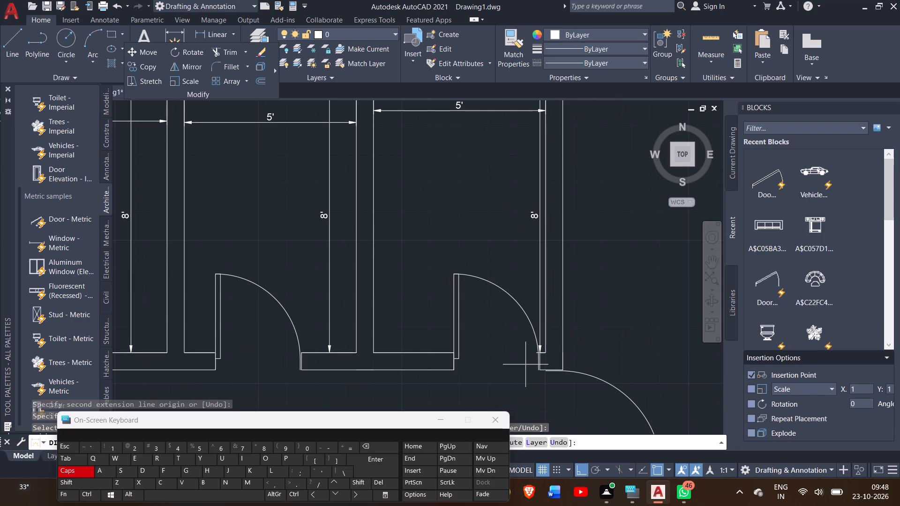
{"action": "scroll", "coordinate": [520, 324], "scroll_direction": "down", "scroll_amount": 1, "text": "ctrl"}
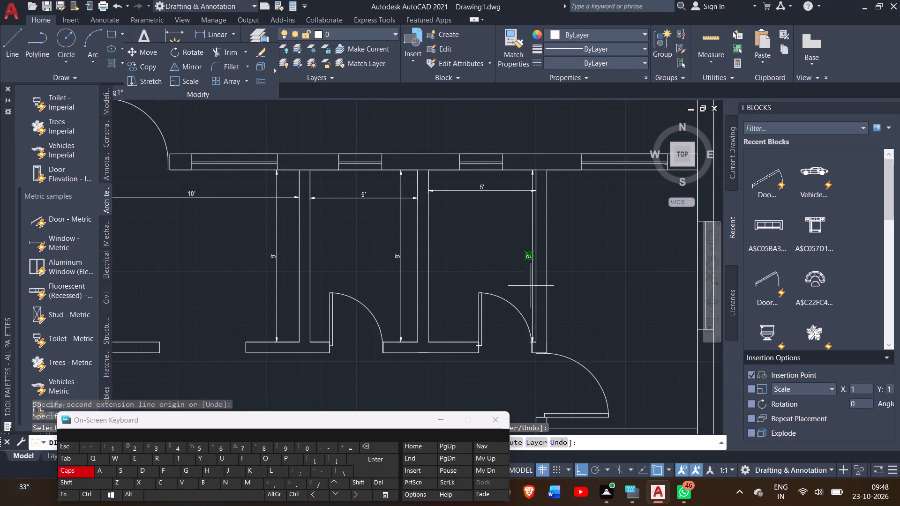
{"action": "scroll", "coordinate": [545, 280], "scroll_direction": "down", "scroll_amount": 2, "text": "ctrl"}
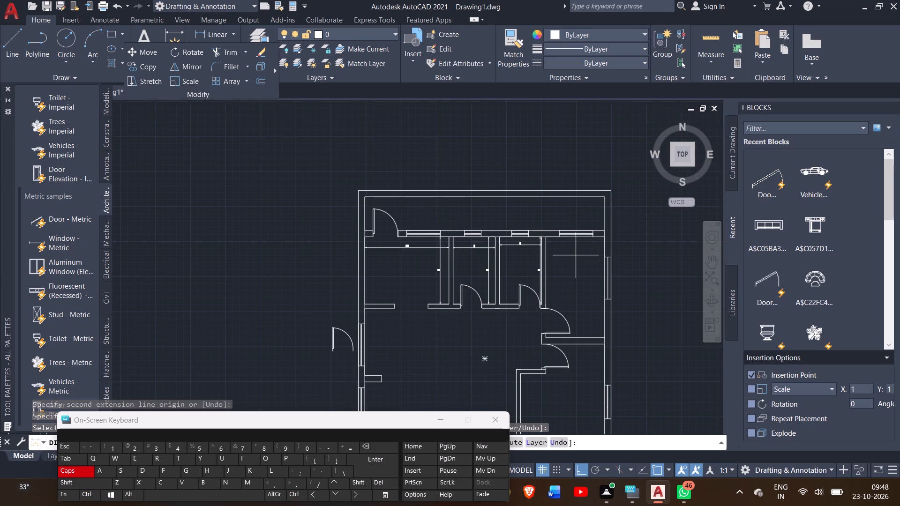
{"action": "scroll", "coordinate": [576, 255], "scroll_direction": "up", "scroll_amount": 2, "text": "ctrl"}
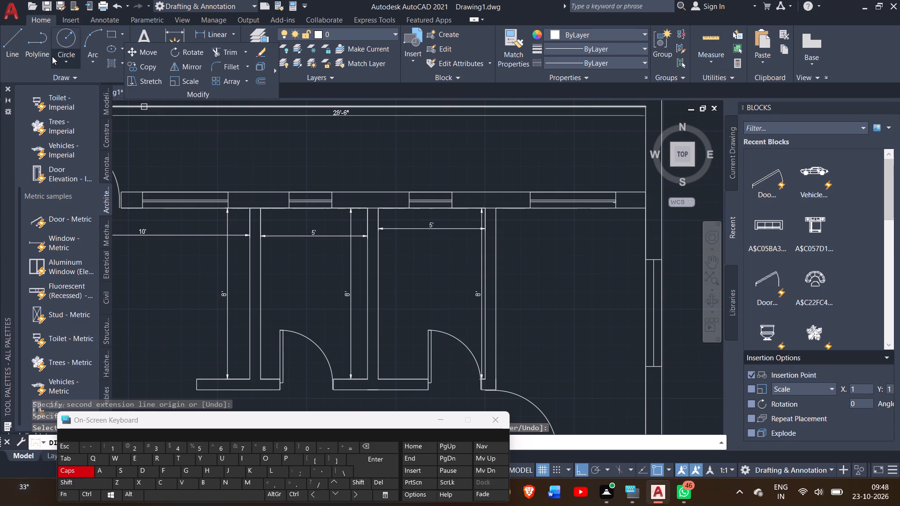
{"action": "left_click", "coordinate": [177, 37]}
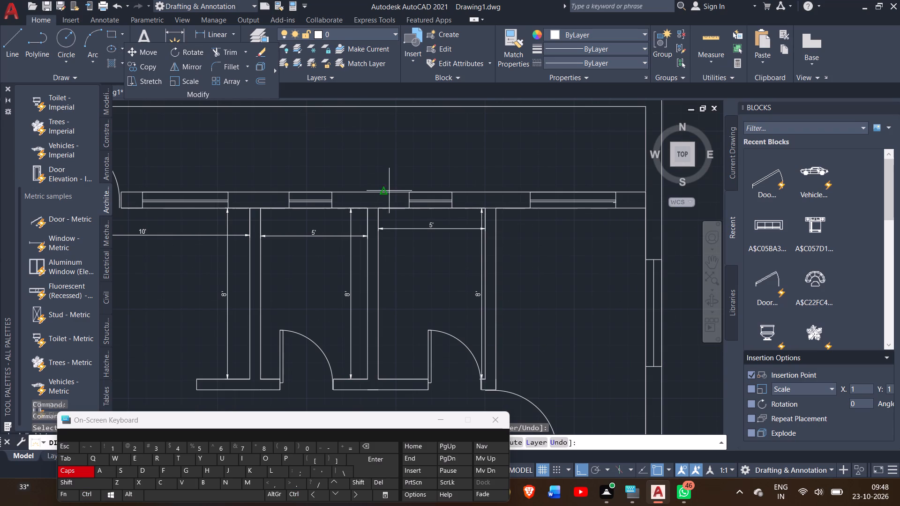
{"action": "left_click", "coordinate": [495, 210]}
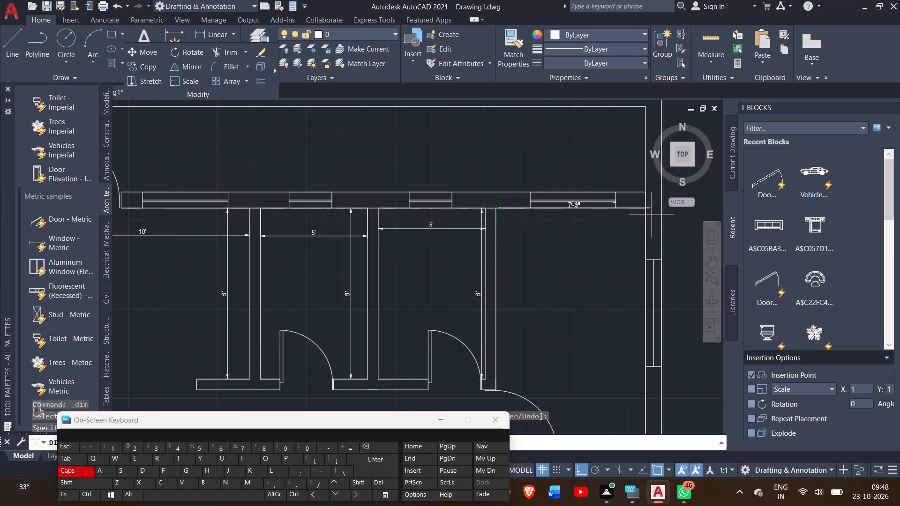
{"action": "left_click_drag", "start_coordinate": [645, 211], "coordinate": [639, 226]}
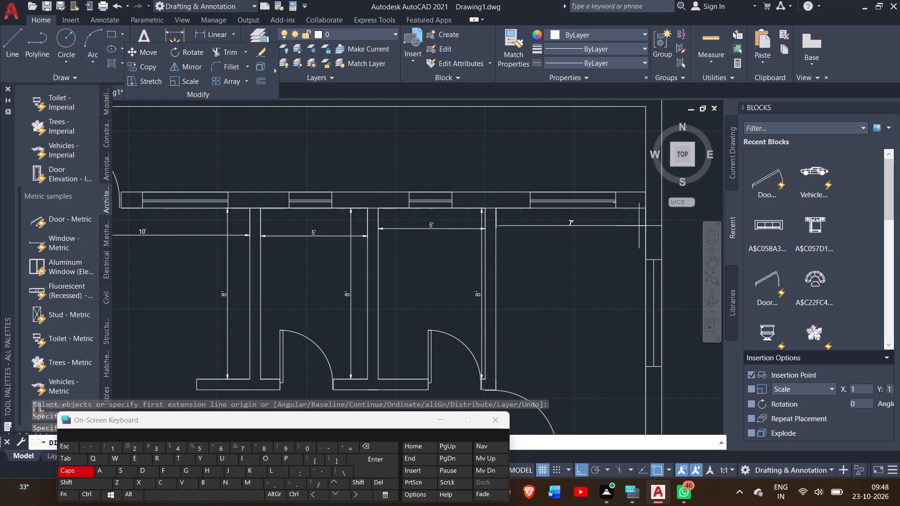
{"action": "left_click_drag", "start_coordinate": [639, 226], "coordinate": [638, 226]}
{"action": "left_click", "coordinate": [638, 226]}
{"action": "scroll", "coordinate": [593, 290], "scroll_direction": "down", "scroll_amount": 1, "text": "ctrl"}
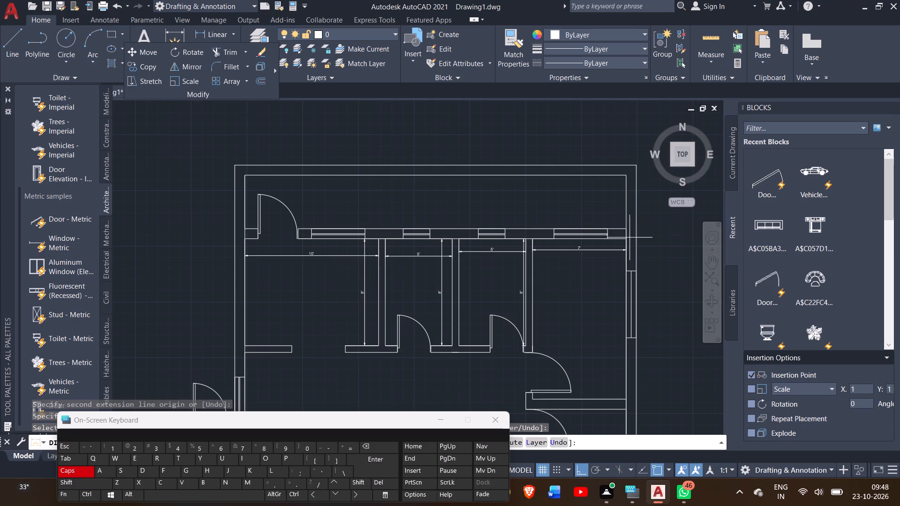
{"action": "left_click_drag", "start_coordinate": [628, 239], "coordinate": [605, 365]}
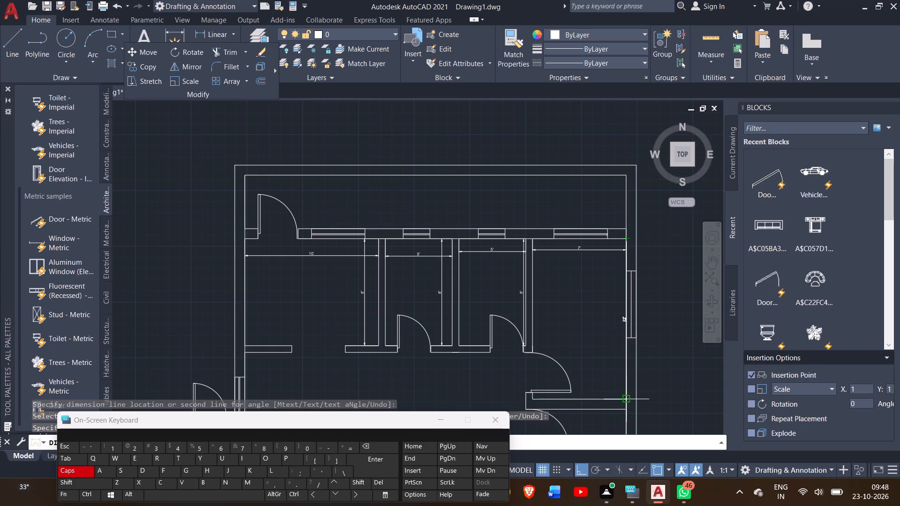
{"action": "left_click_drag", "start_coordinate": [624, 398], "coordinate": [603, 394]}
{"action": "left_click", "coordinate": [603, 394]}
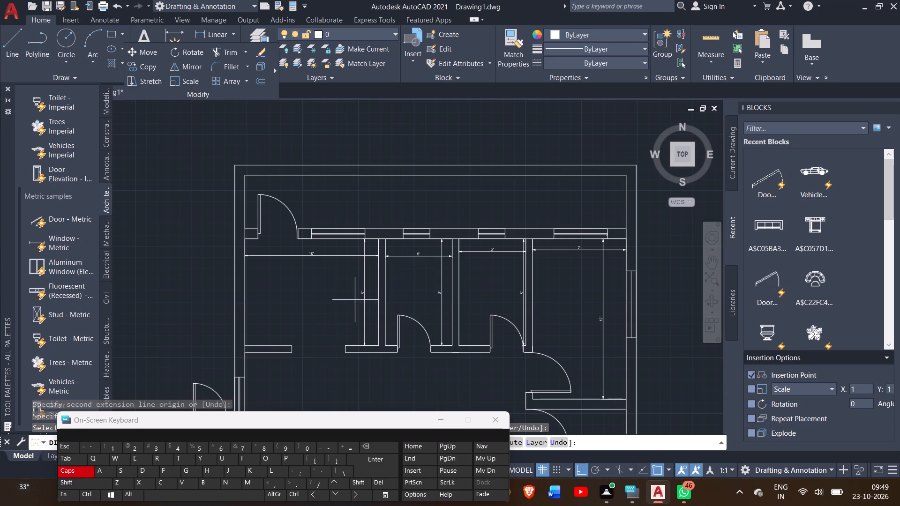
Dimension the vertical distance along the left wall from the upper-left room's lower wall to the short wall stub below, placing it inside the hall.
{"action": "scroll", "coordinate": [355, 300], "scroll_direction": "down", "scroll_amount": 2, "text": "ctrl"}
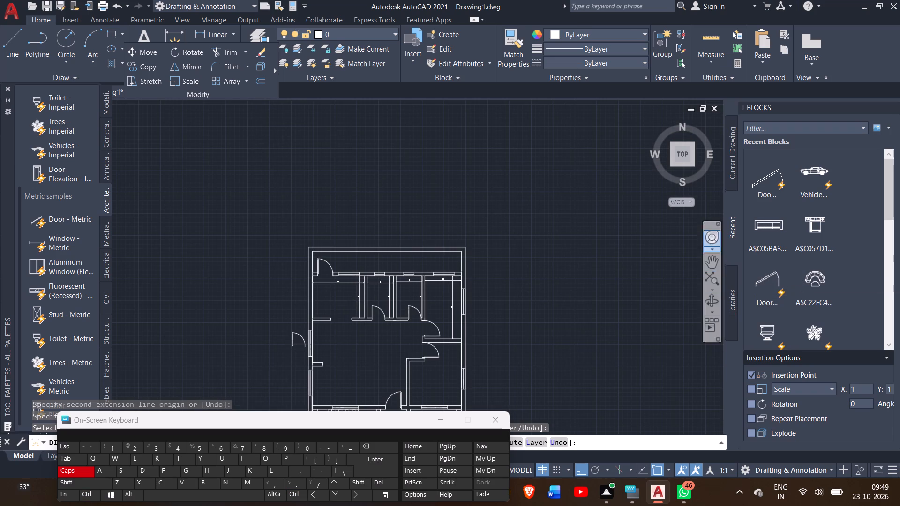
{"action": "left_click", "coordinate": [707, 267]}
{"action": "left_click_drag", "start_coordinate": [589, 313], "coordinate": [590, 264]}
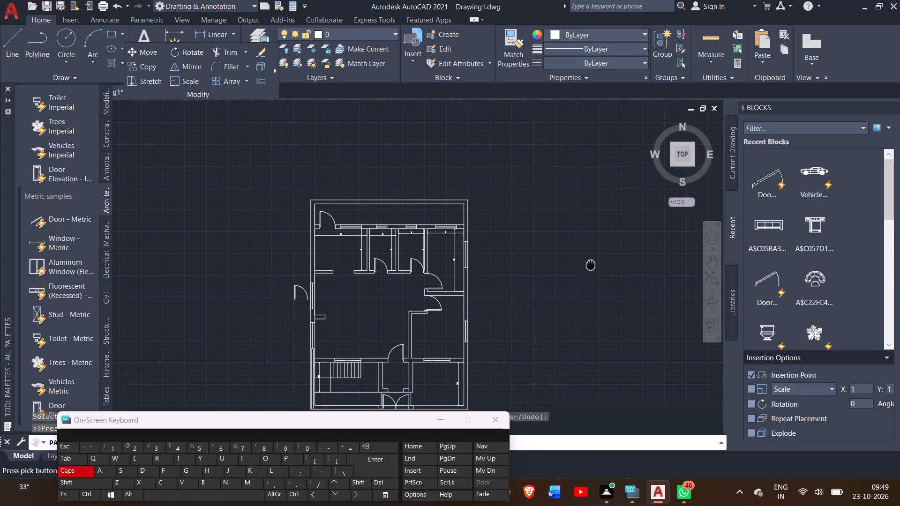
{"action": "left_click_drag", "start_coordinate": [590, 264], "coordinate": [551, 252]}
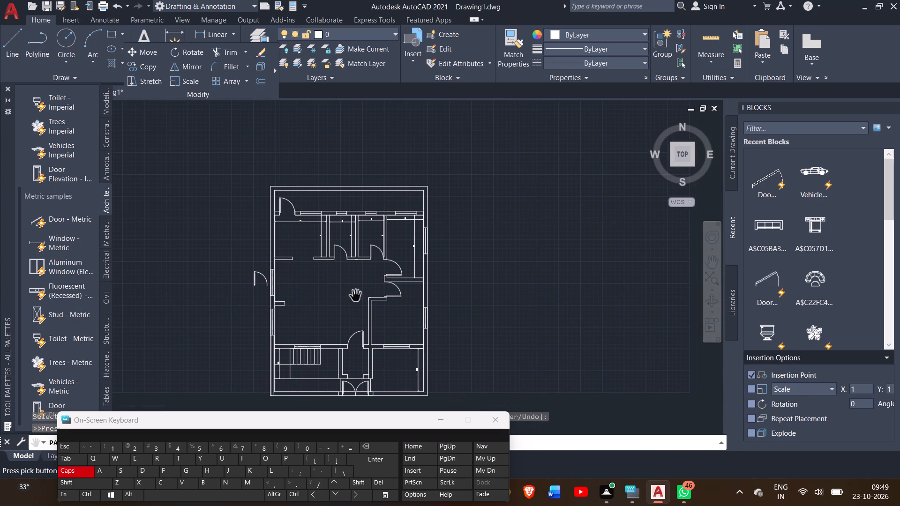
{"action": "left_click", "coordinate": [179, 34]}
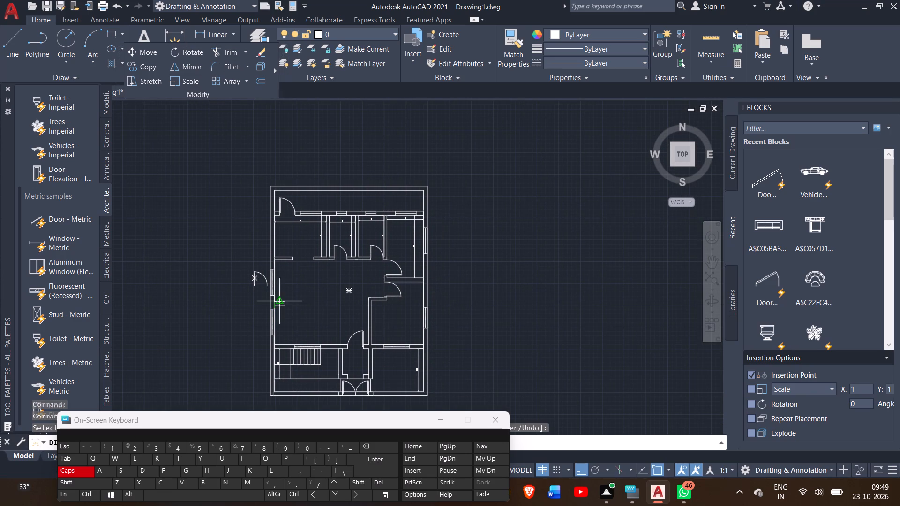
{"action": "scroll", "coordinate": [277, 265], "scroll_direction": "up", "scroll_amount": 1, "text": "ctrl"}
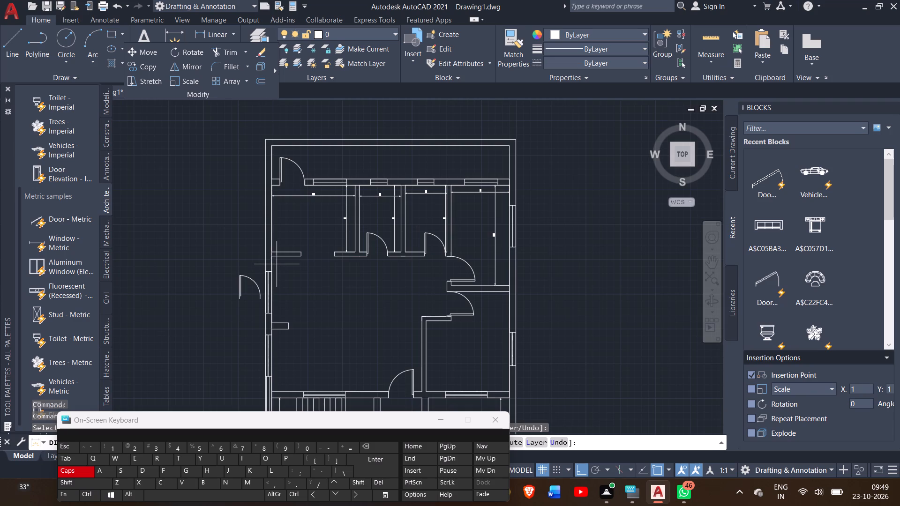
{"action": "left_click_drag", "start_coordinate": [274, 257], "coordinate": [270, 325]}
{"action": "left_click_drag", "start_coordinate": [270, 325], "coordinate": [298, 323]}
{"action": "left_click", "coordinate": [298, 323]}
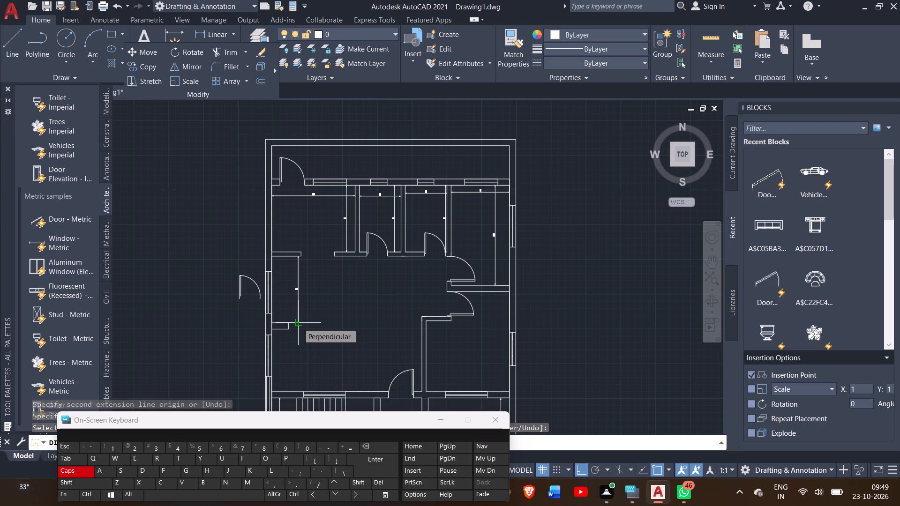
{"action": "scroll", "coordinate": [310, 284], "scroll_direction": "up", "scroll_amount": 1, "text": "ctrl"}
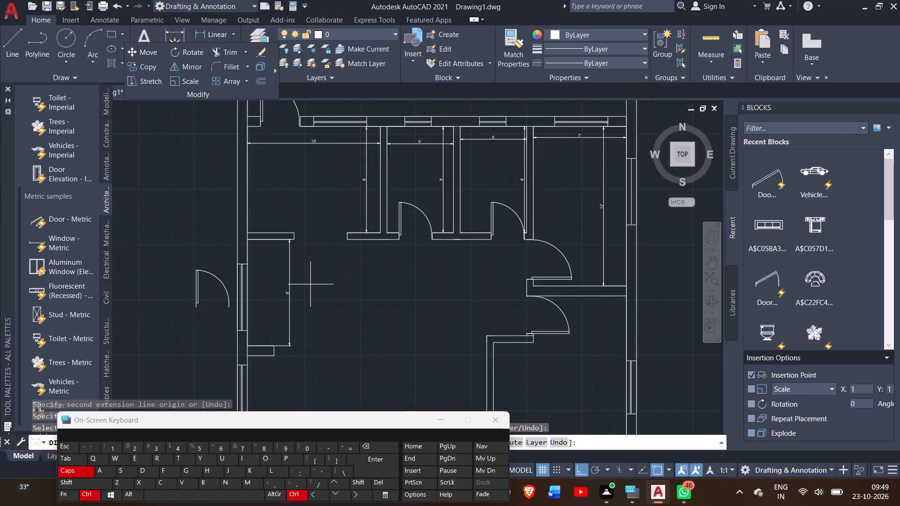
{"action": "scroll", "coordinate": [310, 284], "scroll_direction": "up", "scroll_amount": 1, "text": "ctrl"}
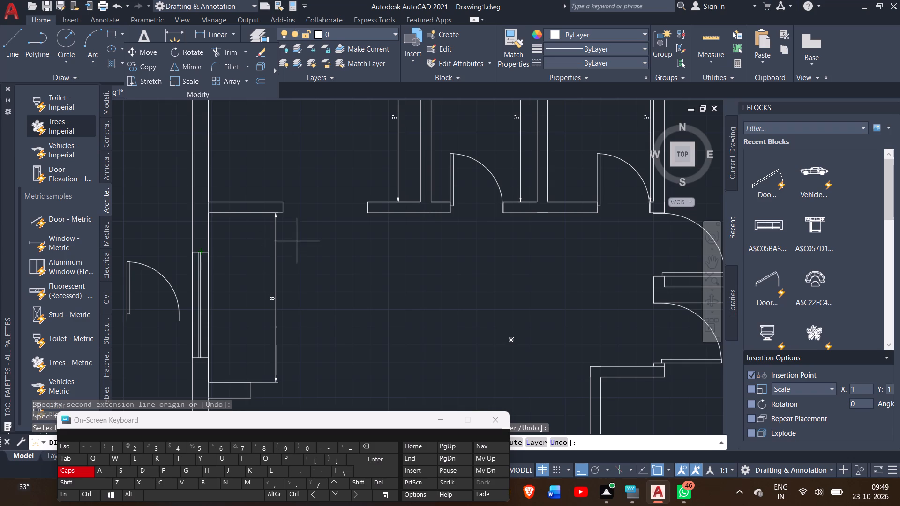
Bring the lower part of the plan, with the lower-right room and front-yard stair, into view.
{"action": "scroll", "coordinate": [310, 241], "scroll_direction": "down", "scroll_amount": 1, "text": "ctrl"}
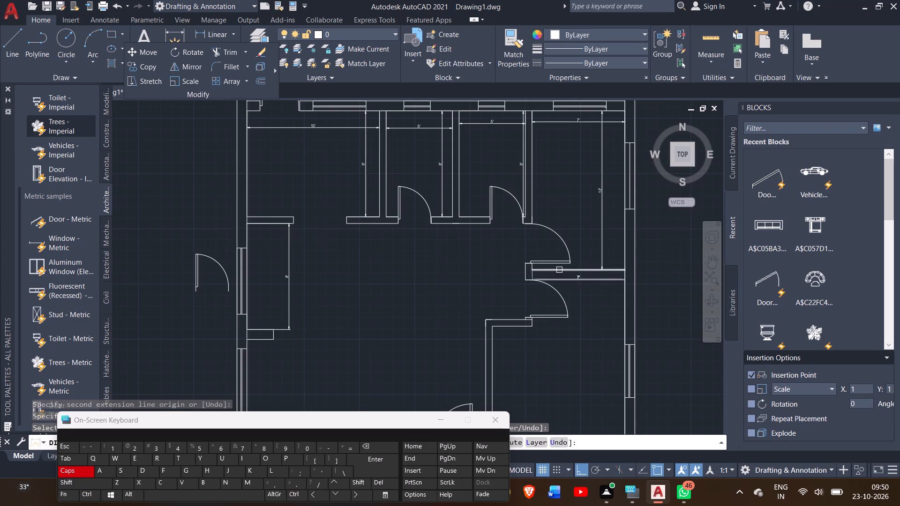
{"action": "left_click", "coordinate": [708, 266]}
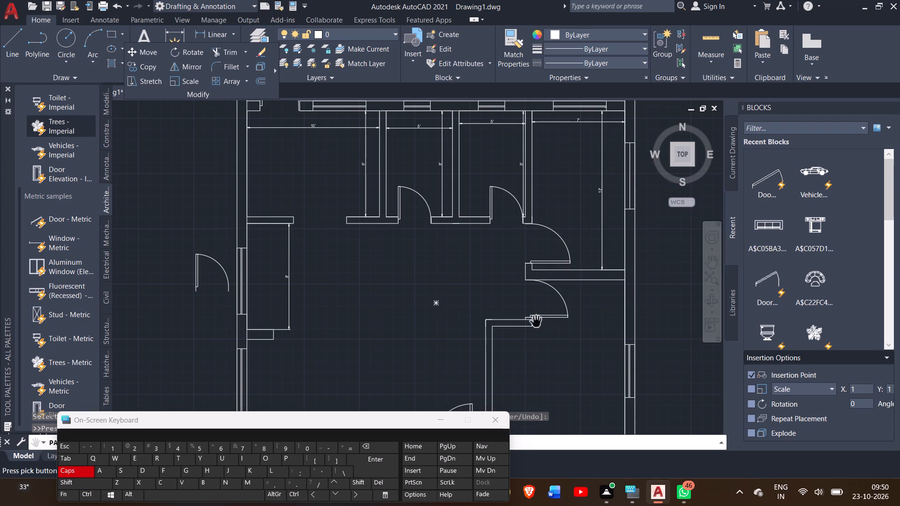
{"action": "left_click_drag", "start_coordinate": [503, 296], "coordinate": [494, 202]}
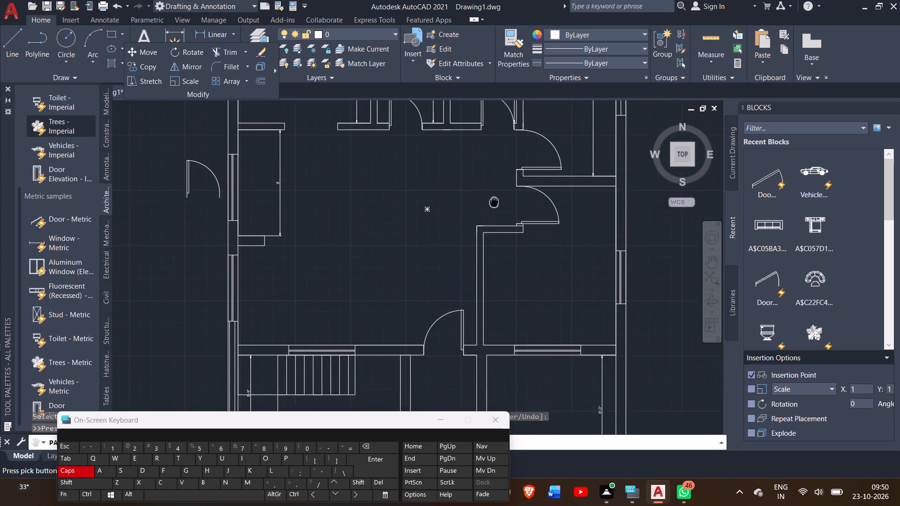
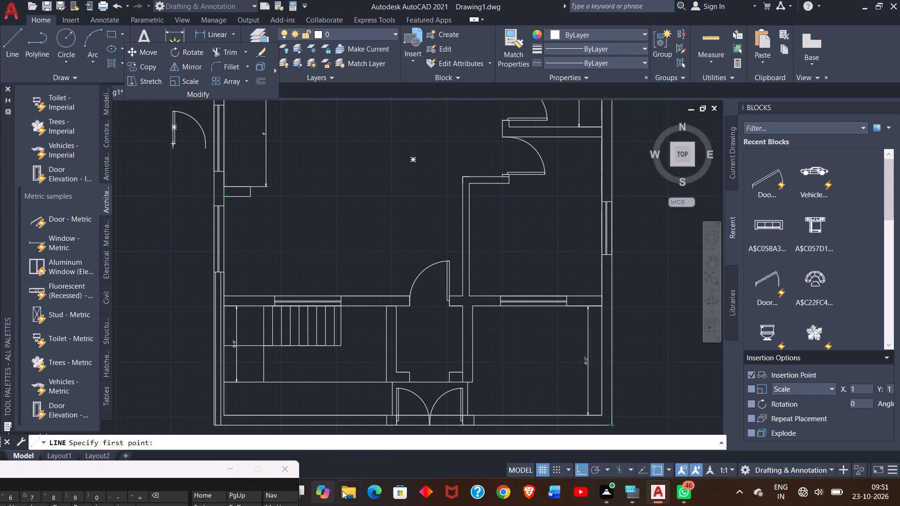
Open the reference image 23 PLAN 2 from the recent files to read its room labels, then return to the drawing.
{"action": "double_click", "coordinate": [348, 491]}
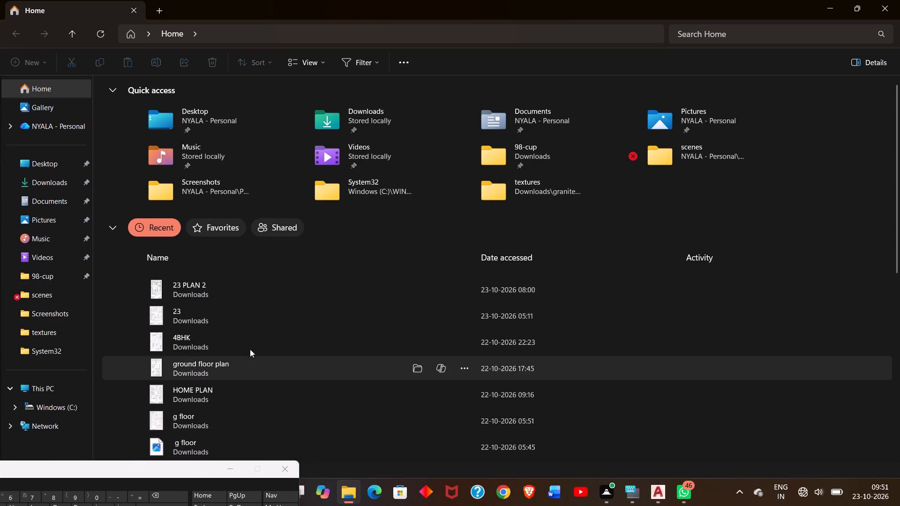
{"action": "double_click", "coordinate": [225, 300]}
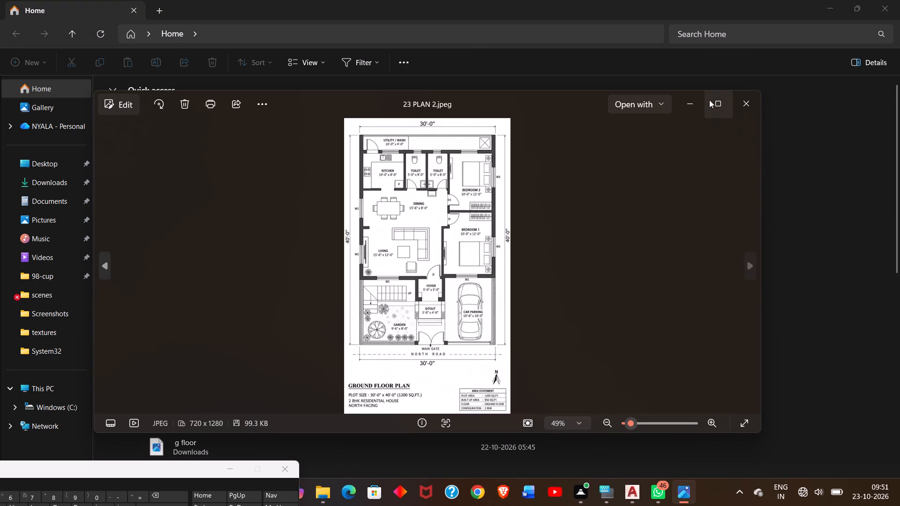
{"action": "left_click", "coordinate": [711, 100]}
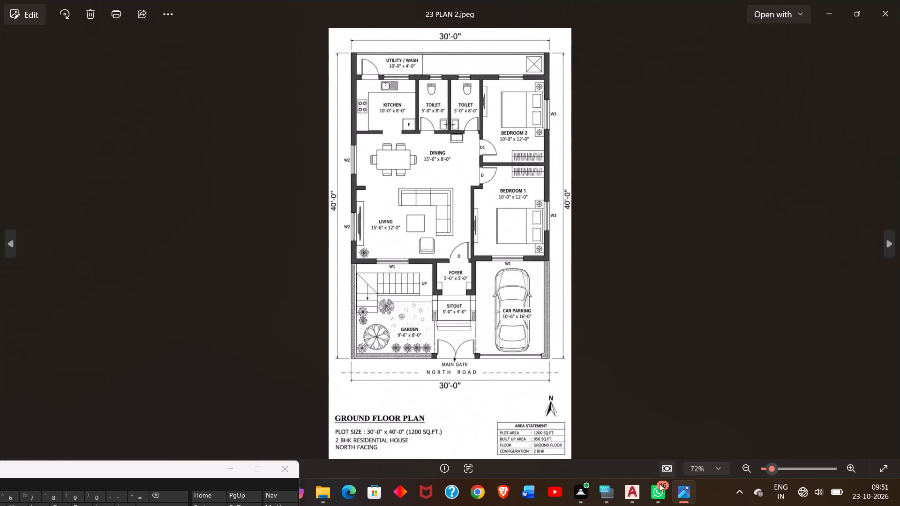
{"action": "left_click", "coordinate": [622, 490]}
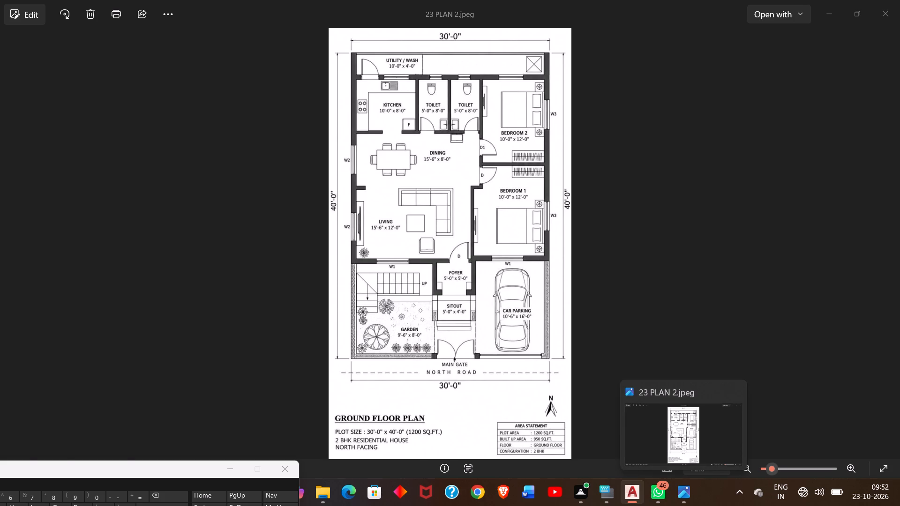
Draw a short horizontal line about 1'-5 1/2" long in the rear yard beside the door, and end the Line command.
{"action": "scroll", "coordinate": [320, 272], "scroll_direction": "down", "scroll_amount": 1, "text": "ctrl"}
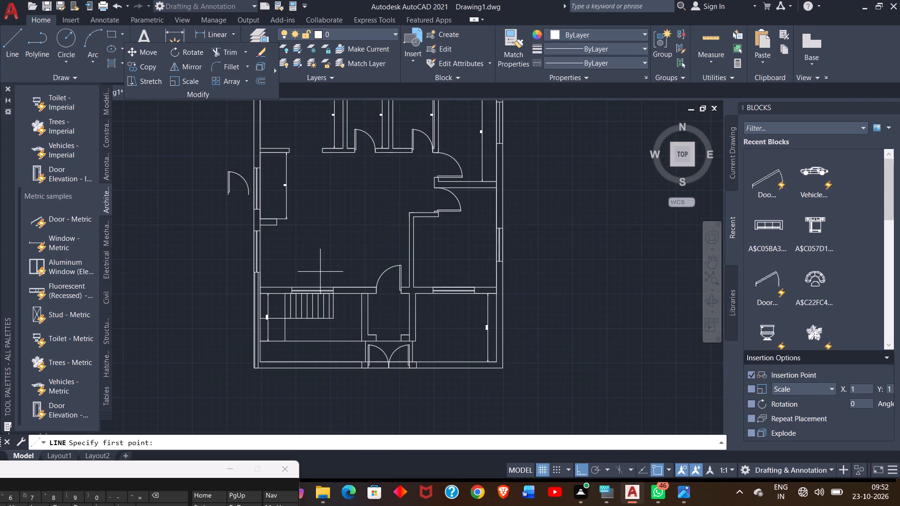
{"action": "left_click", "coordinate": [706, 266]}
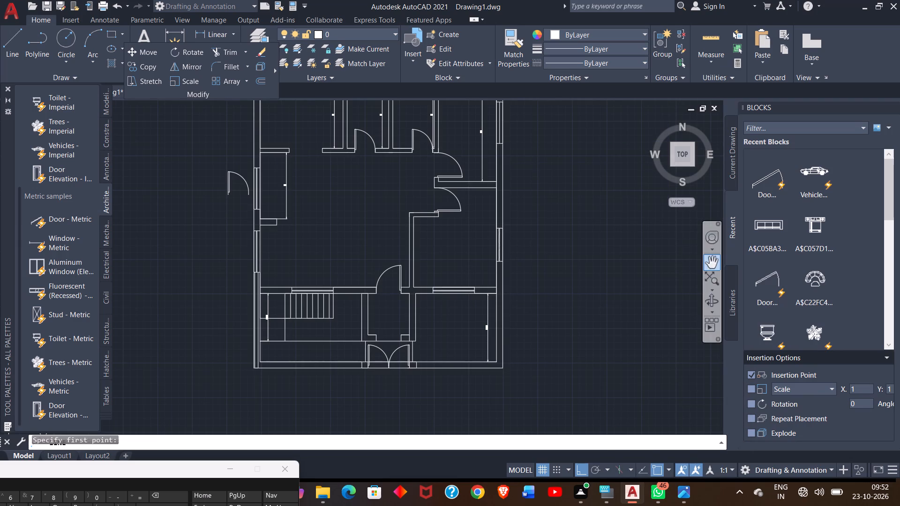
{"action": "left_click_drag", "start_coordinate": [482, 249], "coordinate": [487, 322]}
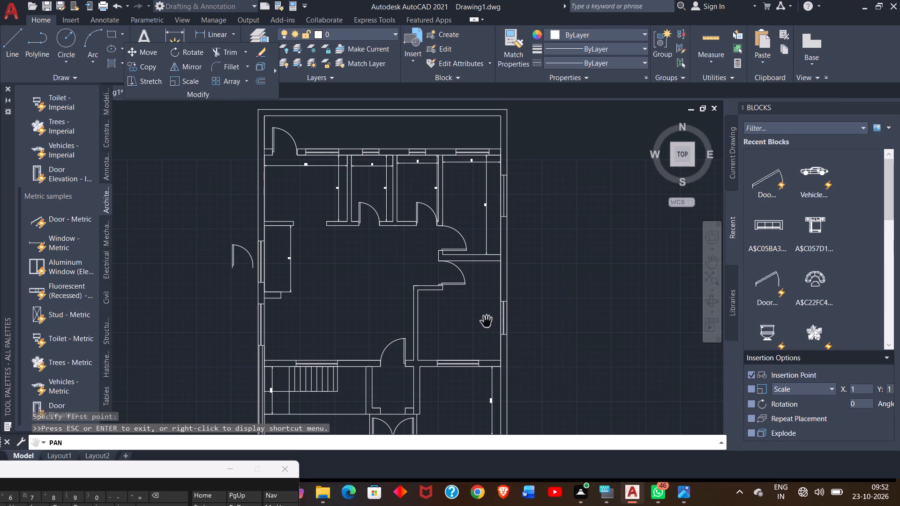
{"action": "right_click", "coordinate": [361, 263]}
{"action": "left_click", "coordinate": [374, 269]}
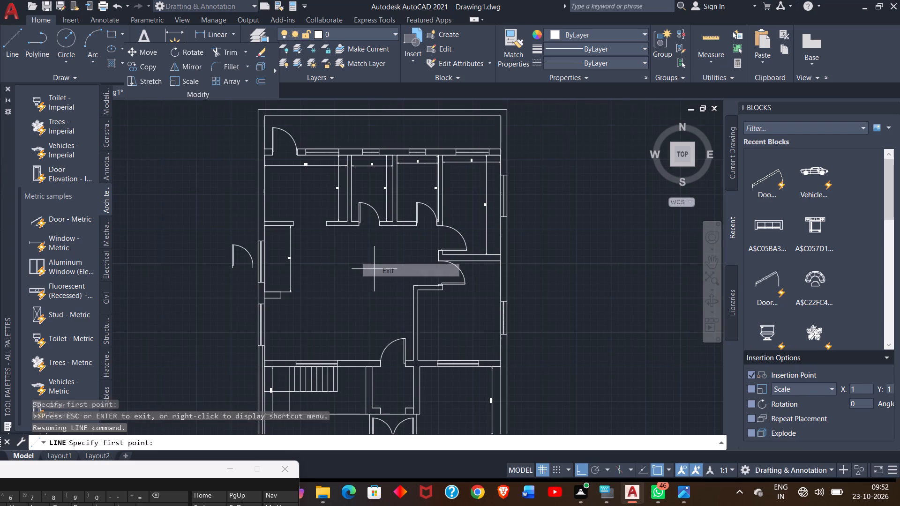
{"action": "type", "text": "TEXT"}
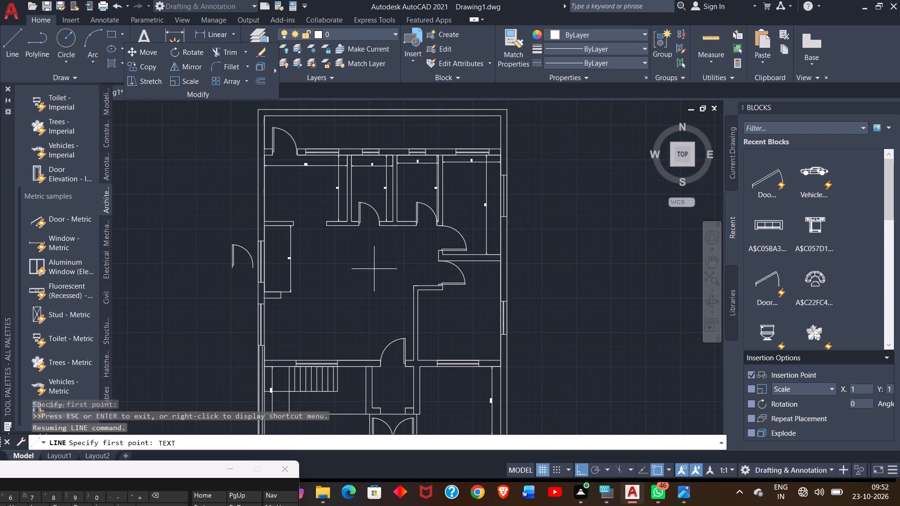
{"action": "key", "text": "Return"}
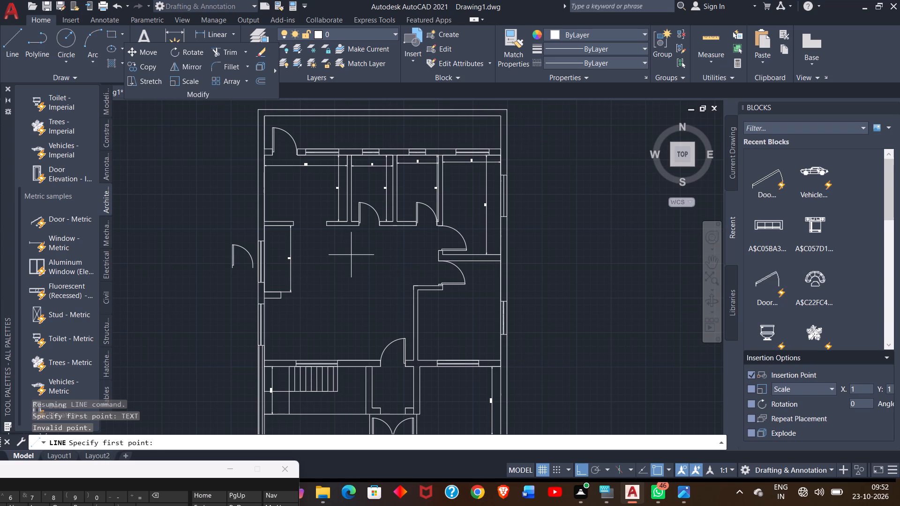
{"action": "left_click", "coordinate": [300, 127]}
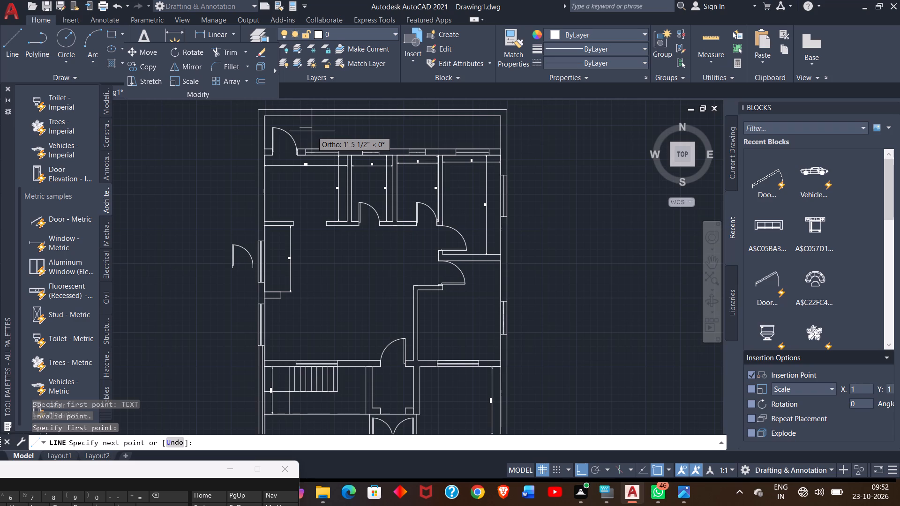
{"action": "left_click", "coordinate": [312, 131]}
{"action": "right_click", "coordinate": [312, 131]}
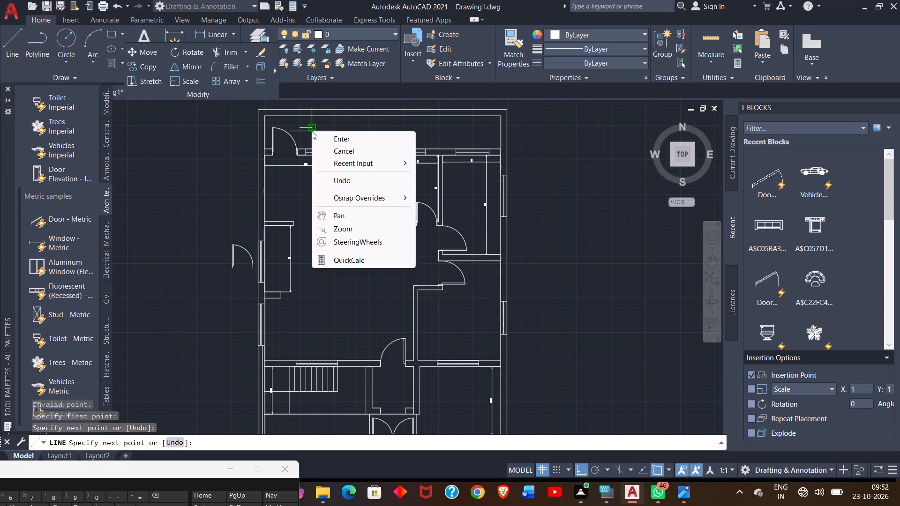
{"action": "left_click", "coordinate": [330, 134]}
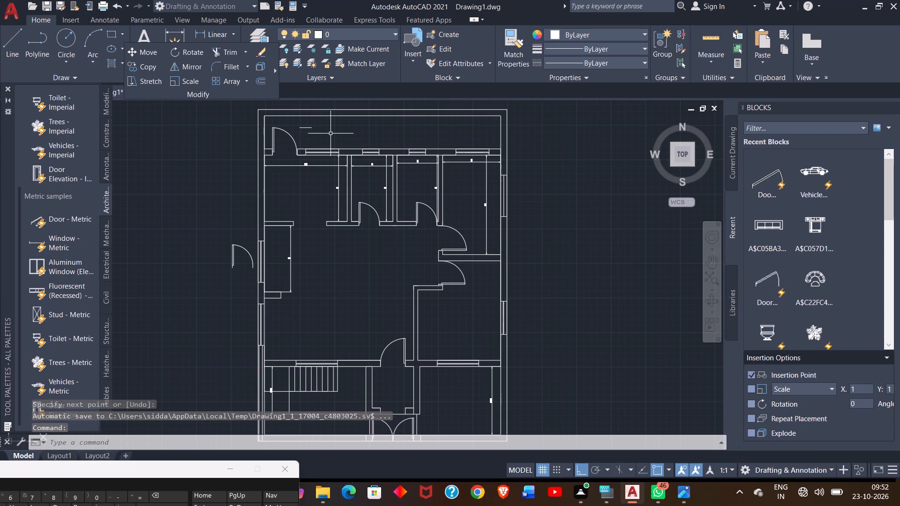
Add the single-line text UTILITY / WASH in the rear yard beside the door, with height 6" and rotation 0.
{"action": "type", "text": "TE"}
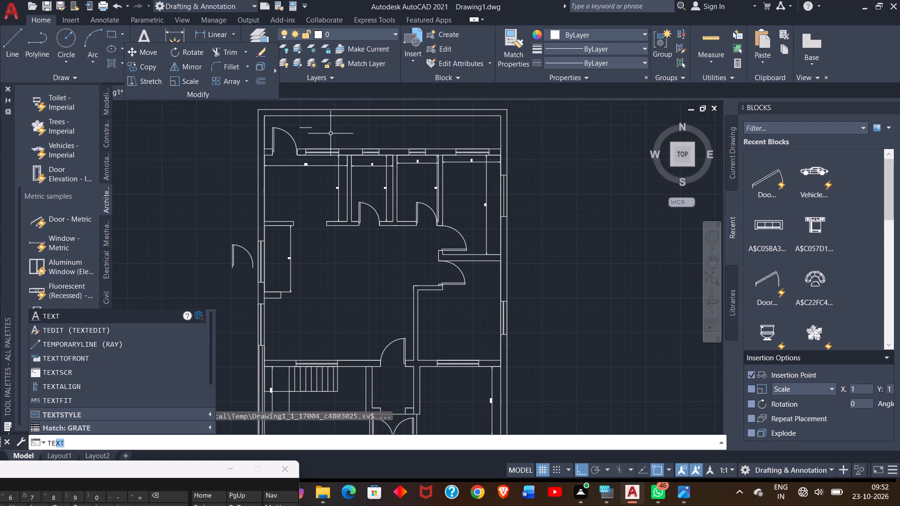
{"action": "type", "text": "XT"}
{"action": "key", "text": "Return"}
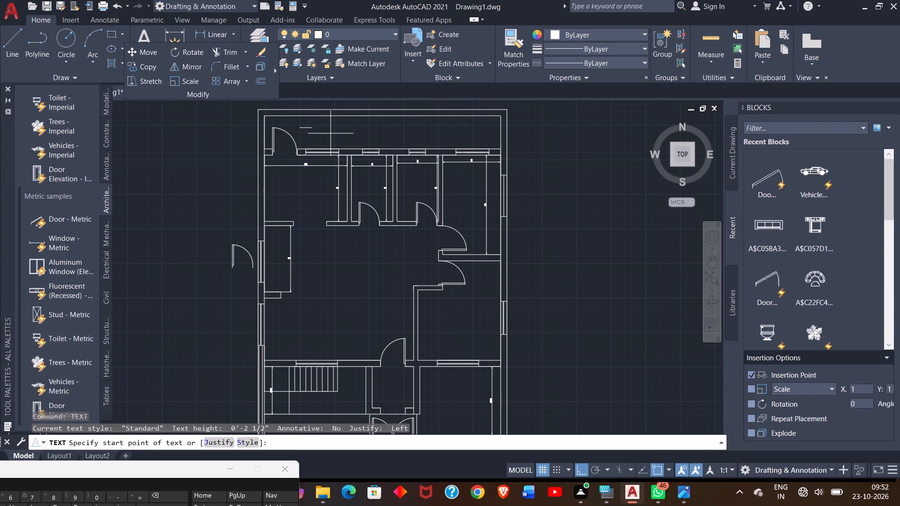
{"action": "left_click", "coordinate": [296, 125]}
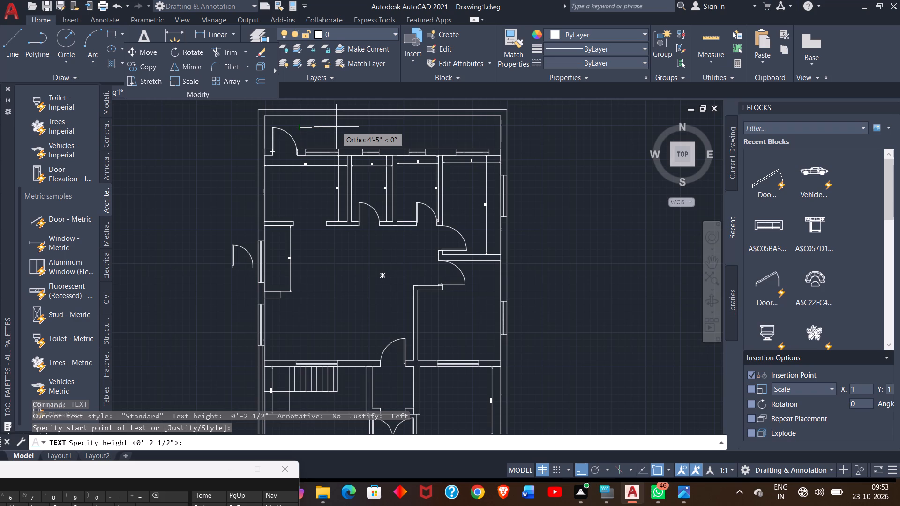
{"action": "key", "text": "6"}
{"action": "key", "text": "shift+quotedbl"}
{"action": "key", "text": "Return"}
{"action": "key", "text": "0"}
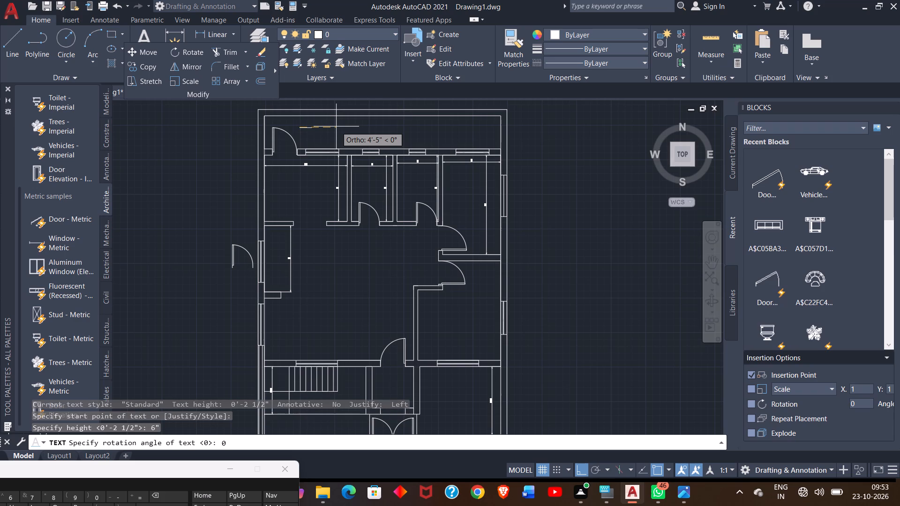
{"action": "key", "text": "Return"}
{"action": "scroll", "coordinate": [314, 133], "scroll_direction": "up", "scroll_amount": 2, "text": "ctrl"}
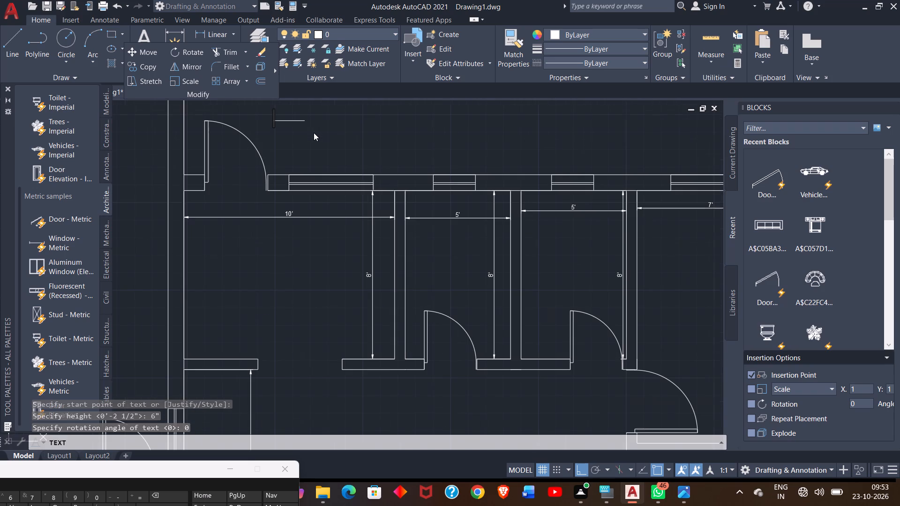
{"action": "scroll", "coordinate": [314, 133], "scroll_direction": "down", "scroll_amount": 1, "text": "ctrl"}
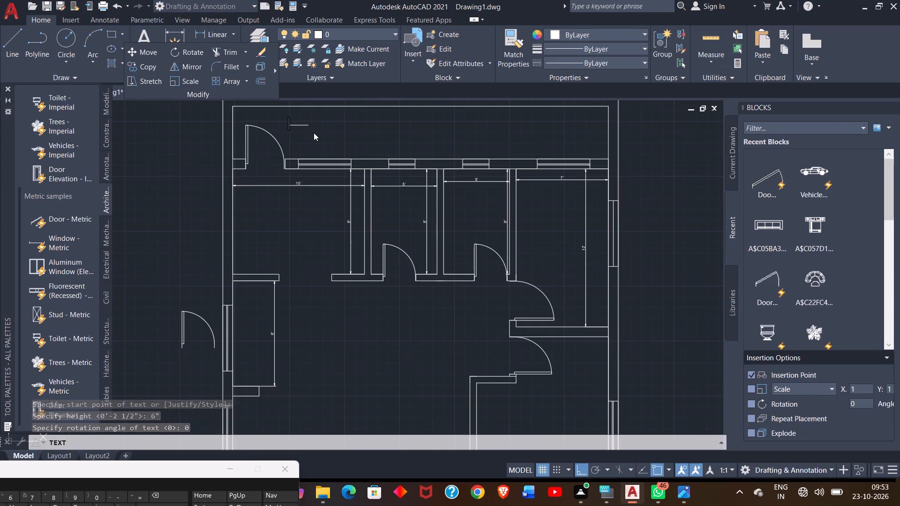
{"action": "key", "text": "u"}
{"action": "key", "text": "t"}
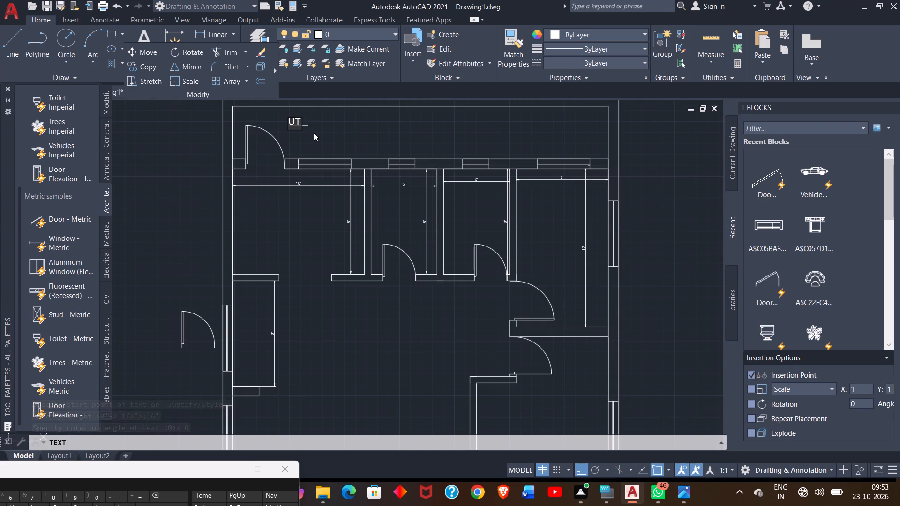
{"action": "type", "text": "ILITY"}
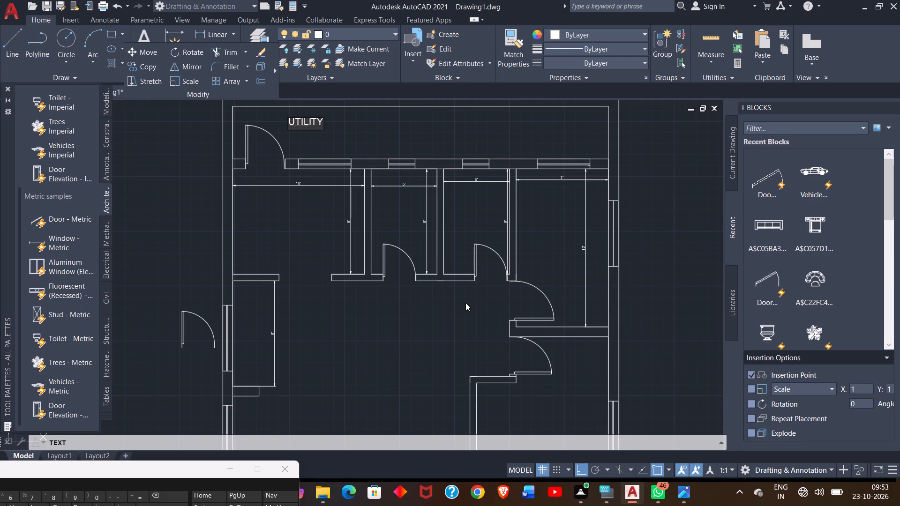
{"action": "key", "text": "space"}
{"action": "type", "text": "/ WAS"}
{"action": "key", "text": "h"}
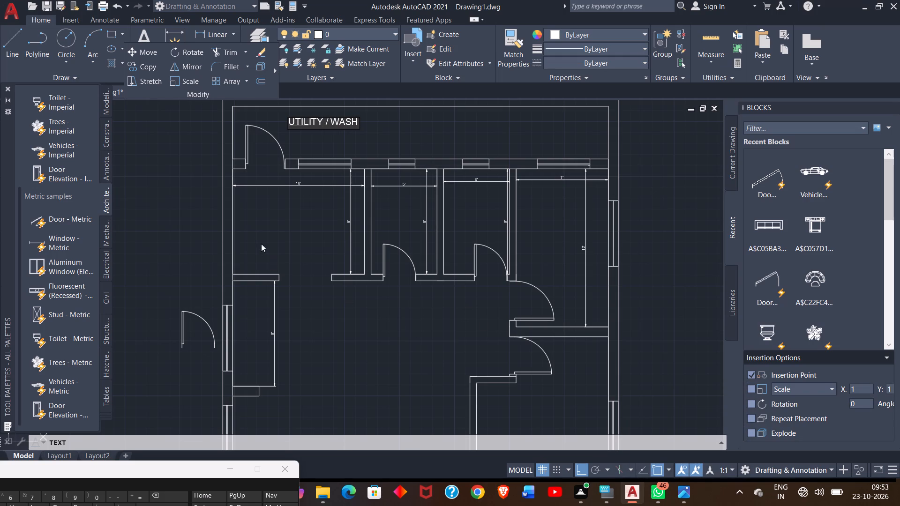
Start a text label in the open hall with the letter K.
{"action": "left_click", "coordinate": [253, 231]}
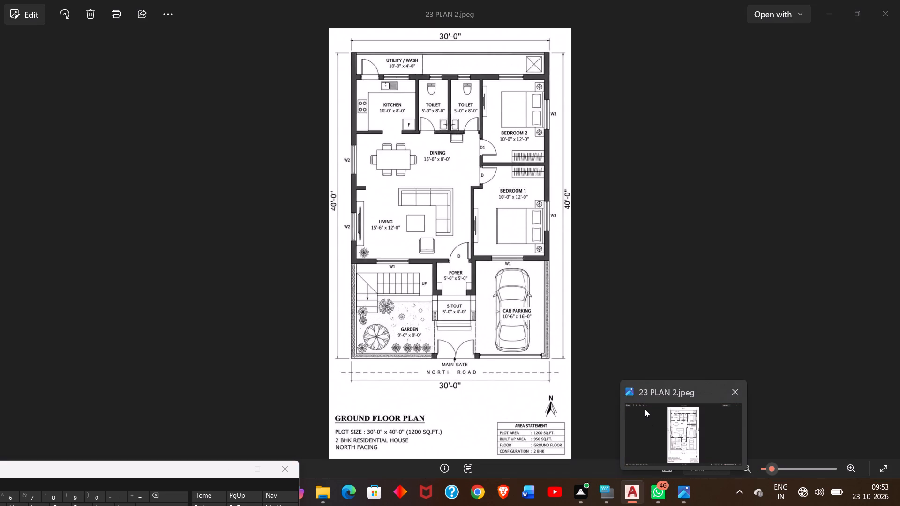
{"action": "left_click", "coordinate": [438, 370]}
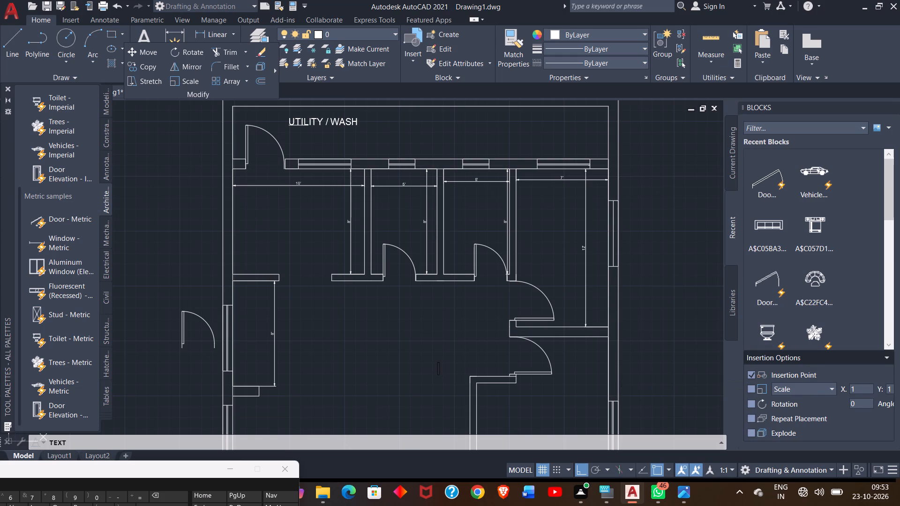
{"action": "key", "text": "k"}
Add a KITCHEN label in the room with the 10' width, and start its second line with 10' 0" X.
{"action": "left_click", "coordinate": [265, 212]}
{"action": "type", "text": "KIT"}
{"action": "key", "text": "c"}
{"action": "type", "text": "HEN"}
{"action": "key", "text": "shift+Return"}
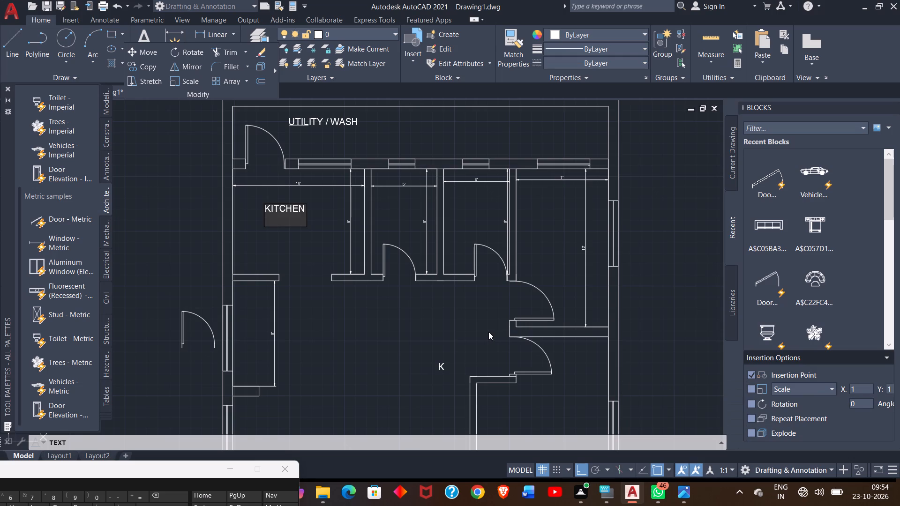
{"action": "type", "text": "10'"}
{"action": "key", "text": "space"}
{"action": "key", "text": "0"}
{"action": "type", "text": "\" X"}
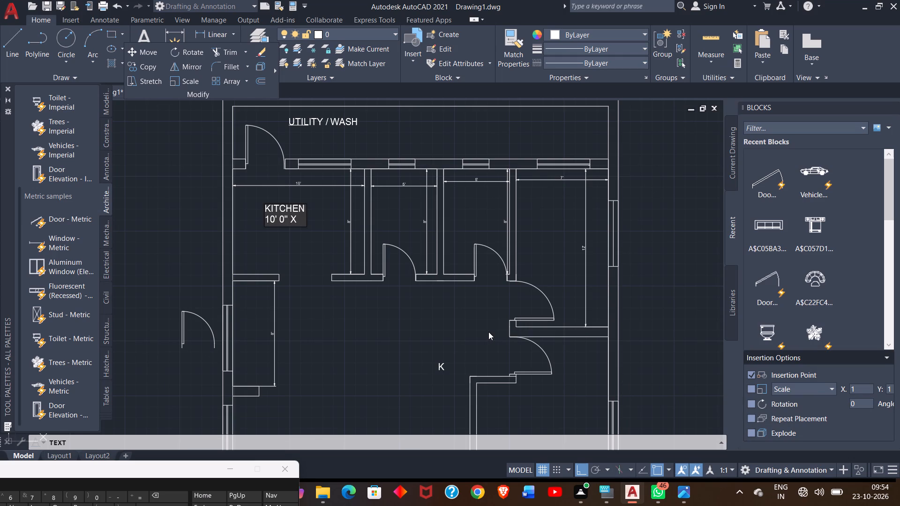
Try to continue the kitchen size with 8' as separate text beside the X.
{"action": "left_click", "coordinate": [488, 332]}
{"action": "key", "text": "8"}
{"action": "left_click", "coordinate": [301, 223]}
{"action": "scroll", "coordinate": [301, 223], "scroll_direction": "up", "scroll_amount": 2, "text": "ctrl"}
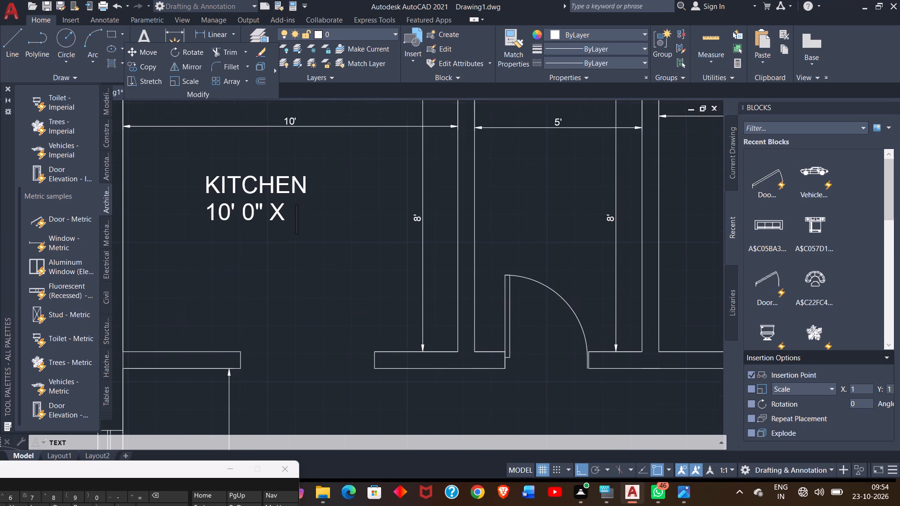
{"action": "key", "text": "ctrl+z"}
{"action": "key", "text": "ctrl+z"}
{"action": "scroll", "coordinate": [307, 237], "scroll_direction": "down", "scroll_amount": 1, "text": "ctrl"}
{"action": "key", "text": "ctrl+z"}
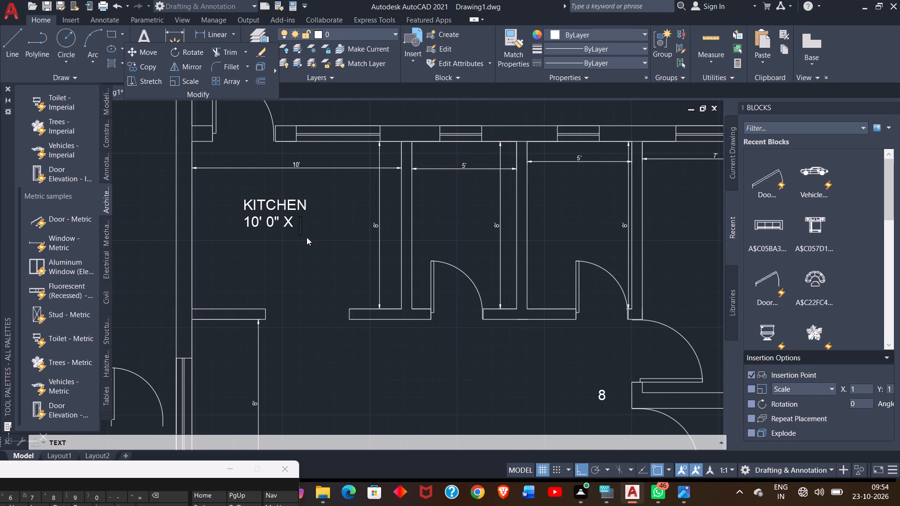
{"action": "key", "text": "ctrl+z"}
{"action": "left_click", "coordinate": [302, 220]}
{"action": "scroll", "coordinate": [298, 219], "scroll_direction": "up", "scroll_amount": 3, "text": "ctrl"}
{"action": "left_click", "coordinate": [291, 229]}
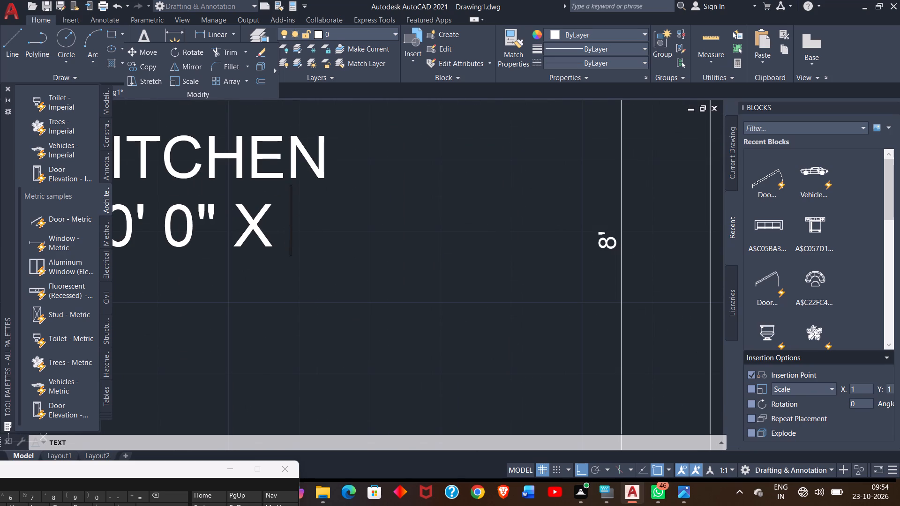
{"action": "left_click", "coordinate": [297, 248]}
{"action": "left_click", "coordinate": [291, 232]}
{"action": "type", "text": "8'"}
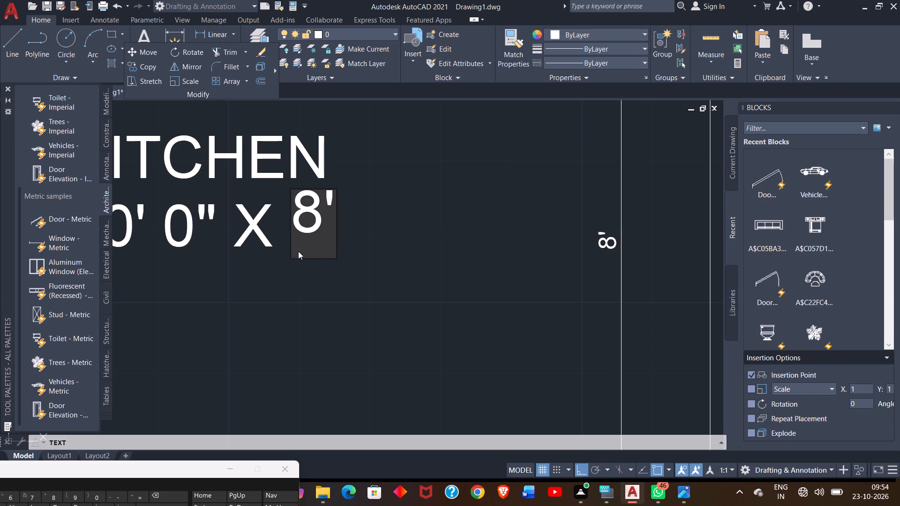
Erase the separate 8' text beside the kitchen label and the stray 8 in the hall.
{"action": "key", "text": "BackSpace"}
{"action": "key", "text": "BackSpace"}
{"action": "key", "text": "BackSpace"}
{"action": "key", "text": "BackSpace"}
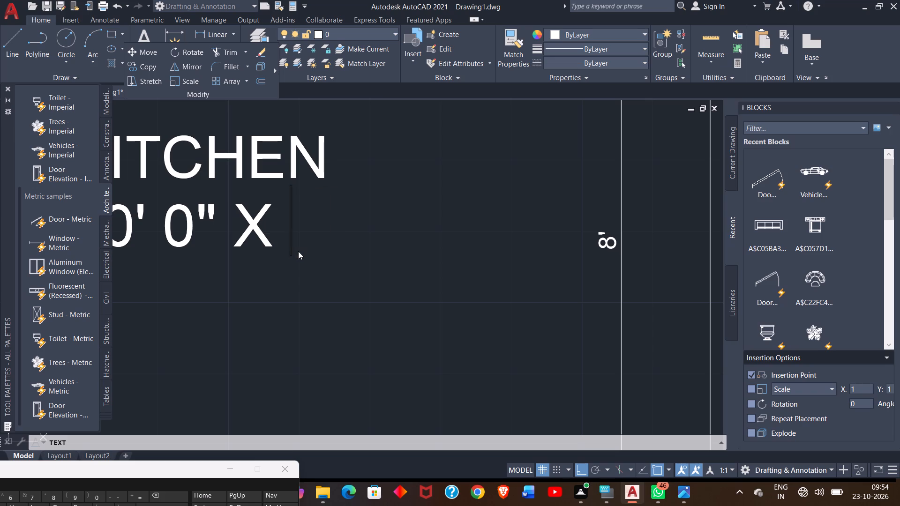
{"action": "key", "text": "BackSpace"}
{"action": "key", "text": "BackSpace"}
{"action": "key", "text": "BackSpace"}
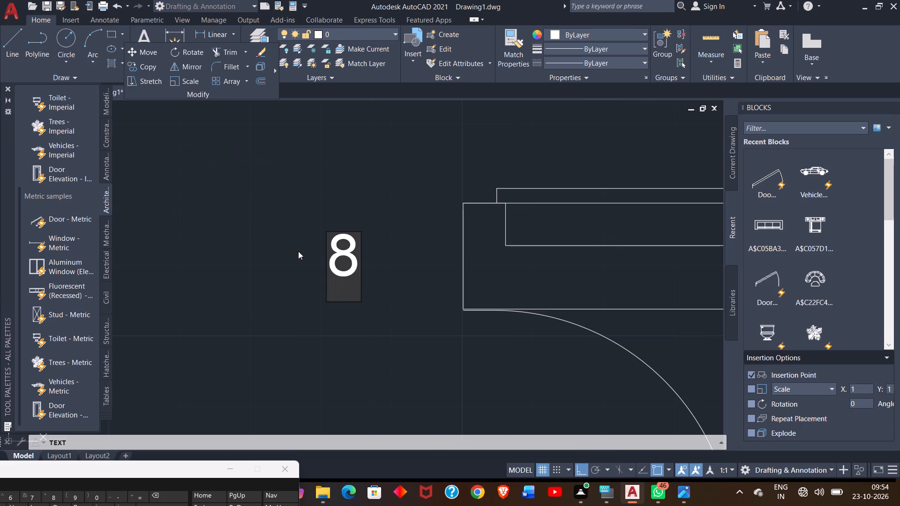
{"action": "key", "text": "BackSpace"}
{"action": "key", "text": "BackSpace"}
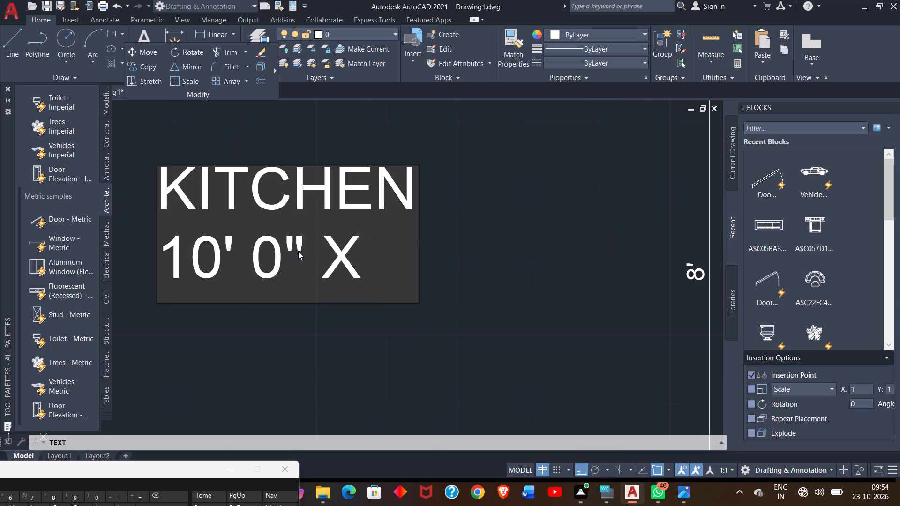
Complete the second line of the kitchen label so it reads 10' 0" X 8' 0".
{"action": "key", "text": "BackSpace"}
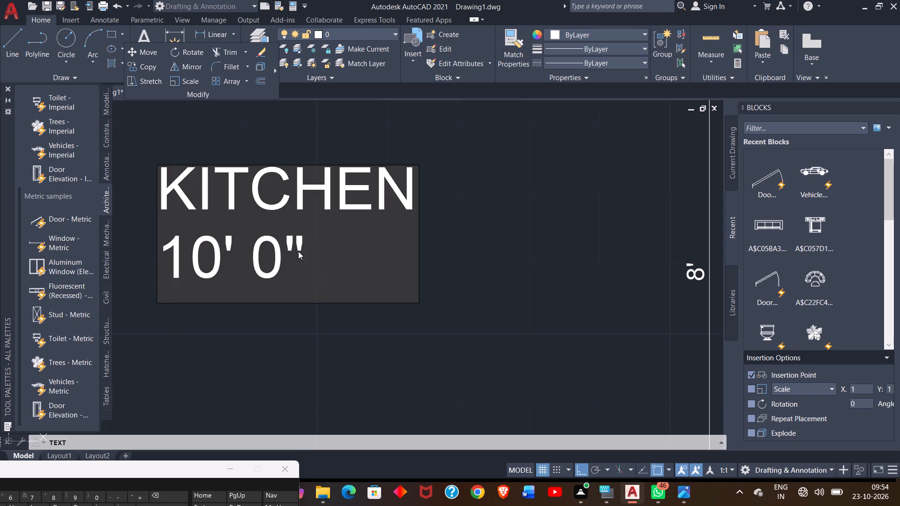
{"action": "key", "text": "x"}
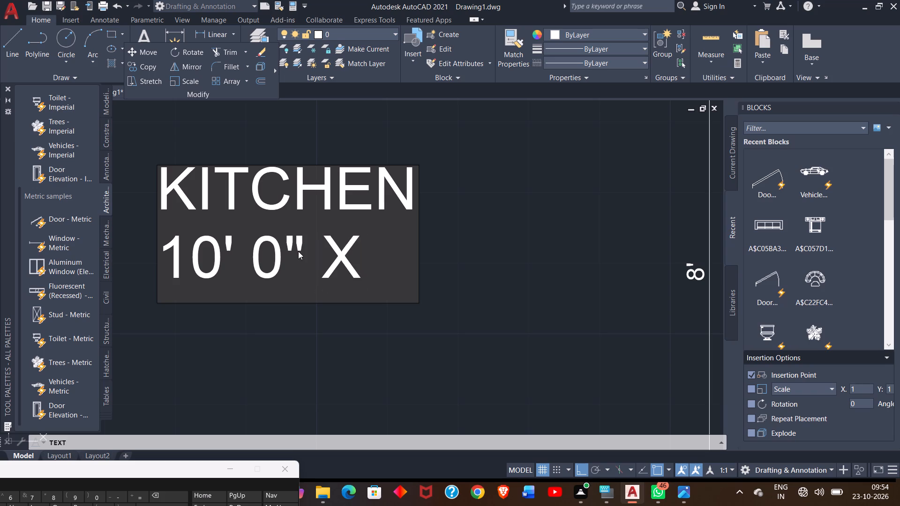
{"action": "key", "text": "space"}
{"action": "type", "text": "8'"}
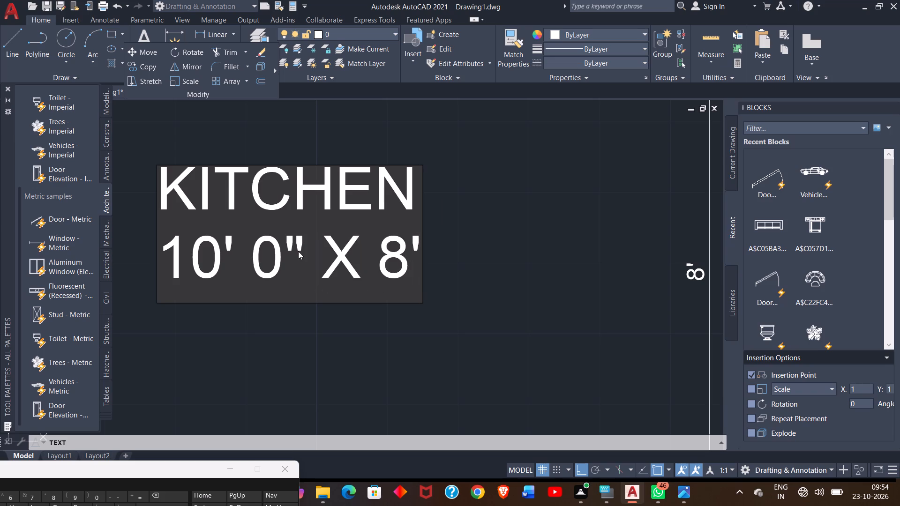
{"action": "key", "text": "space"}
{"action": "key", "text": "0"}
{"action": "key", "text": "shift+quotedbl"}
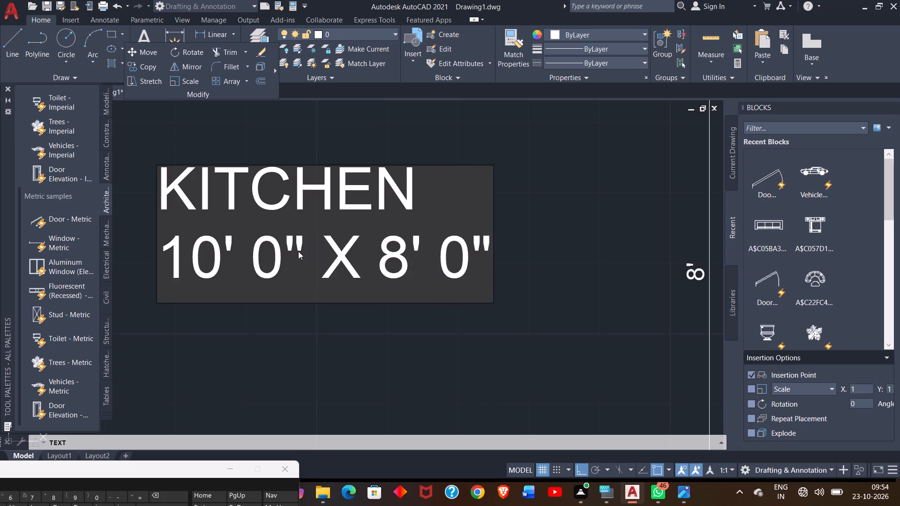
{"action": "key", "text": "Return"}
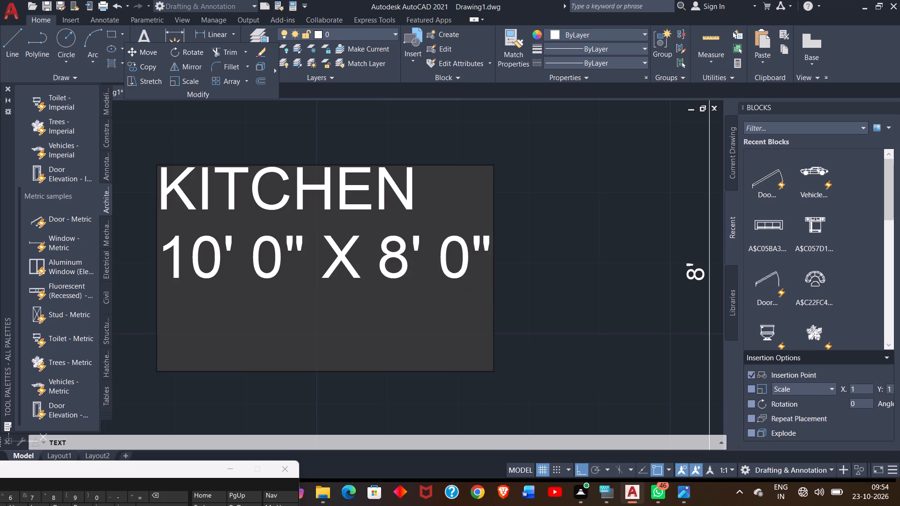
Label the small room next to the kitchen TOILET, with the size 5' X 8' on a second line.
{"action": "scroll", "coordinate": [299, 264], "scroll_direction": "down", "scroll_amount": 5, "text": "ctrl"}
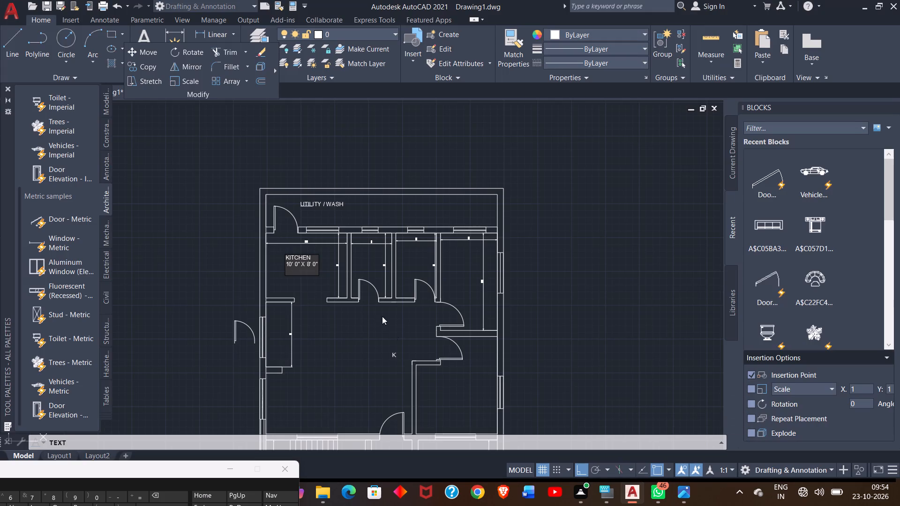
{"action": "scroll", "coordinate": [365, 283], "scroll_direction": "up", "scroll_amount": 1, "text": "ctrl"}
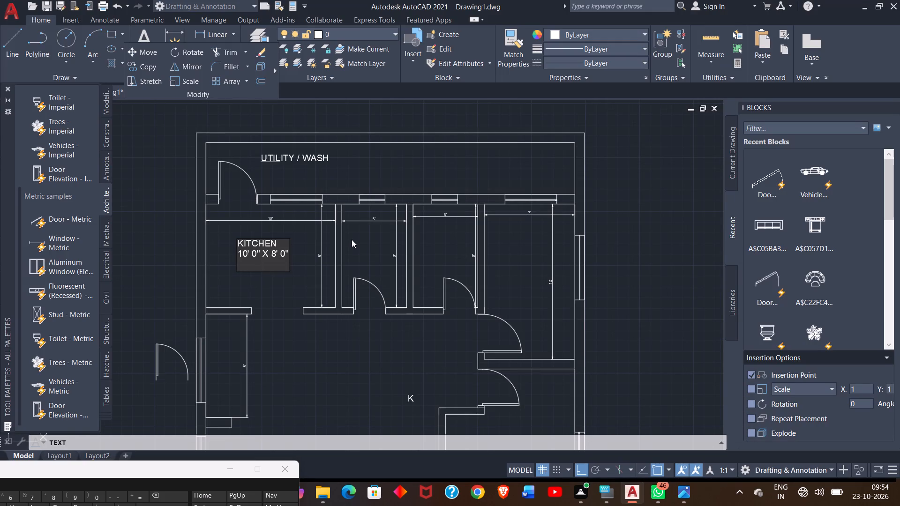
{"action": "left_click", "coordinate": [352, 239]}
{"action": "type", "text": "TOILET"}
{"action": "key", "text": "Return"}
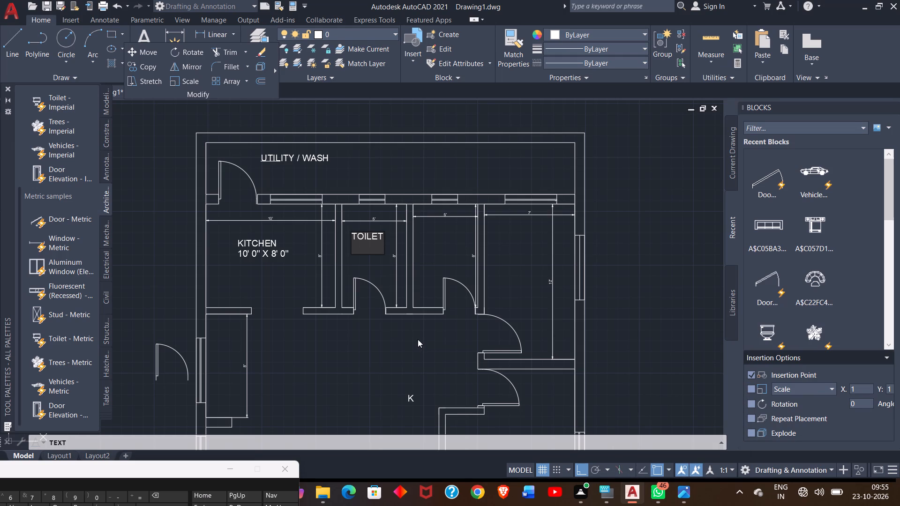
{"action": "type", "text": "5'"}
{"action": "key", "text": "space"}
{"action": "key", "text": "x"}
{"action": "key", "text": "space"}
{"action": "type", "text": "8'"}
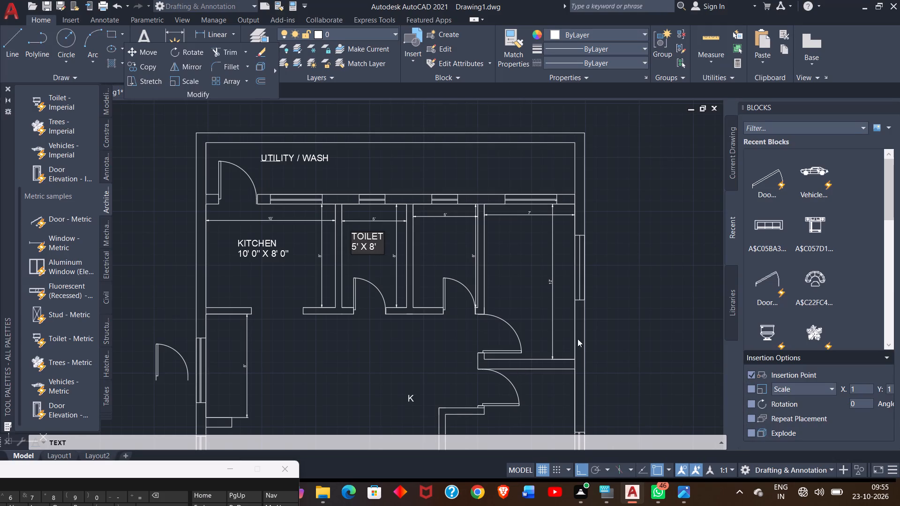
Label the second small room, between the first toilet and the bedroom, TOILET with the size 5' 0" X8' 0" on a second line.
{"action": "left_click", "coordinate": [420, 236]}
{"action": "type", "text": "TOILET"}
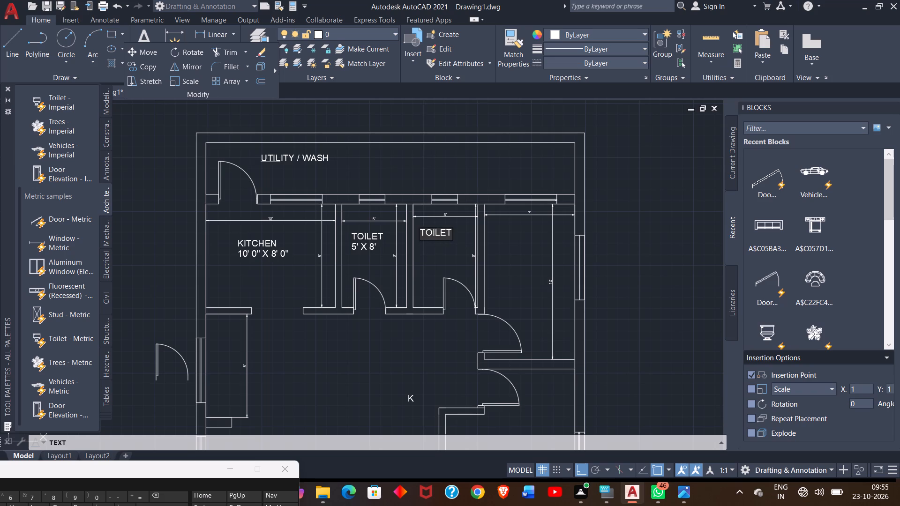
{"action": "key", "text": "Return"}
{"action": "type", "text": "5' 0"}
{"action": "key", "text": "shift+quotedbl"}
{"action": "key", "text": "space"}
{"action": "type", "text": "X"}
{"action": "key", "text": "8"}
{"action": "type", "text": "'"}
{"action": "key", "text": "space"}
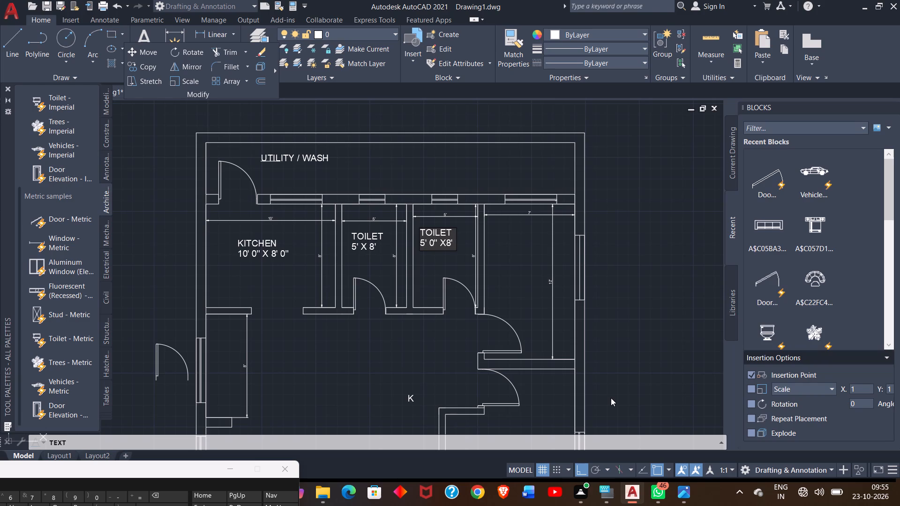
{"action": "key", "text": "0"}
{"action": "key", "text": "shift+quotedbl"}
Label the room beside the second toilet BED ROOM 2, with the size 10' 0" X 12' 0" on a second line.
{"action": "left_click", "coordinate": [501, 249]}
{"action": "left_click", "coordinate": [509, 317]}
{"action": "scroll", "coordinate": [509, 317], "scroll_direction": "up", "scroll_amount": 2, "text": "ctrl"}
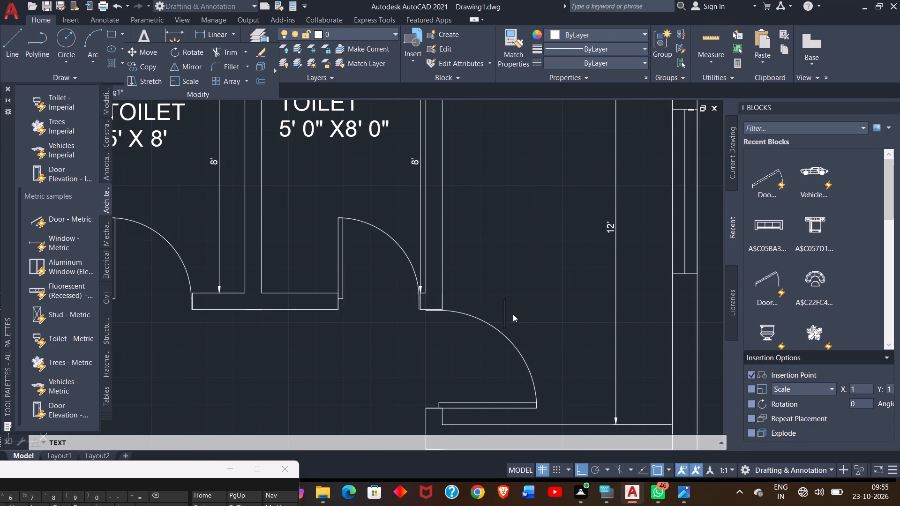
{"action": "left_click", "coordinate": [513, 314]}
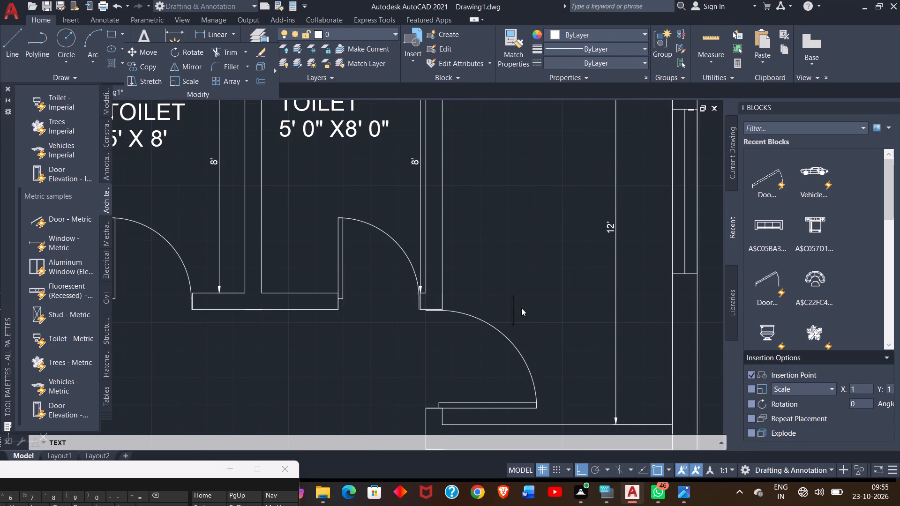
{"action": "left_click", "coordinate": [525, 307]}
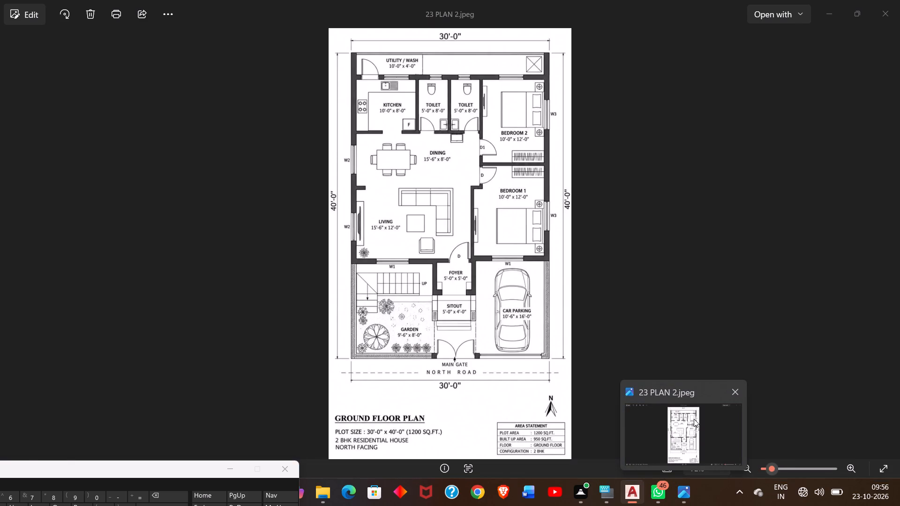
{"action": "type", "text": "BED R"}
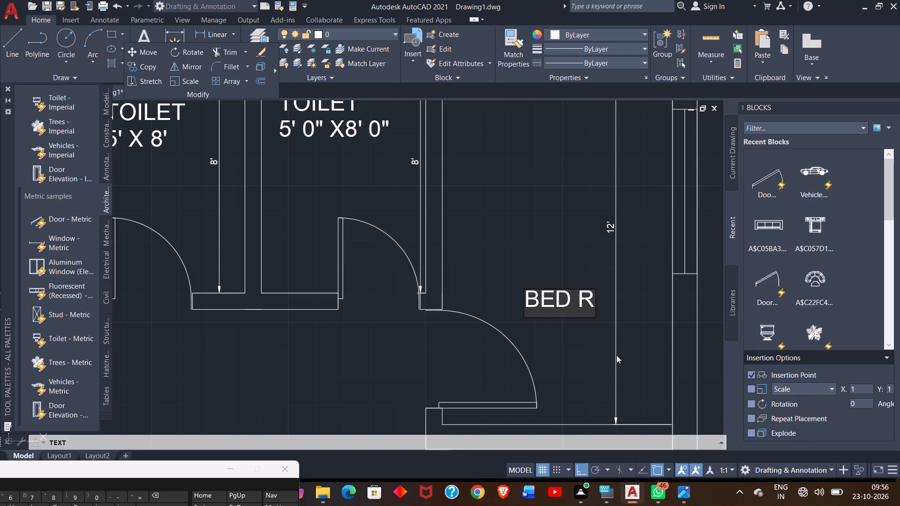
{"action": "type", "text": "OOM"}
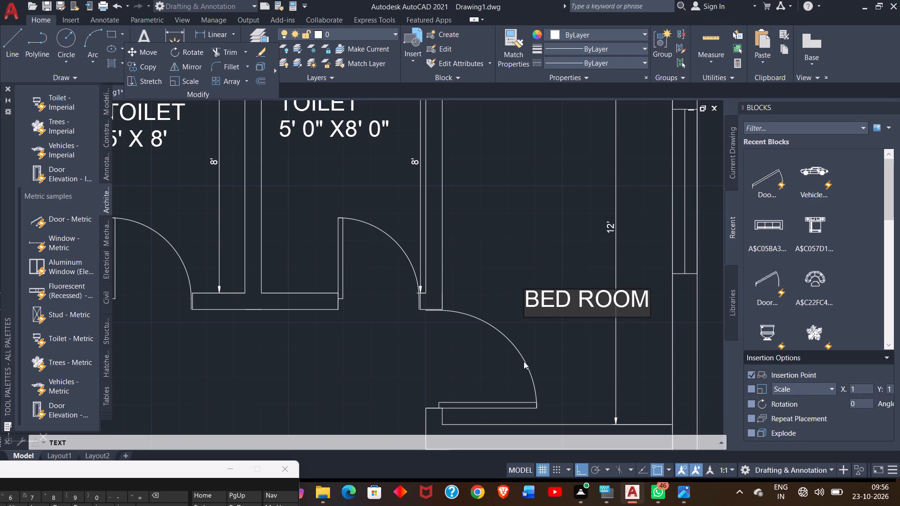
{"action": "key", "text": "space"}
{"action": "key", "text": "2"}
{"action": "key", "text": "Return"}
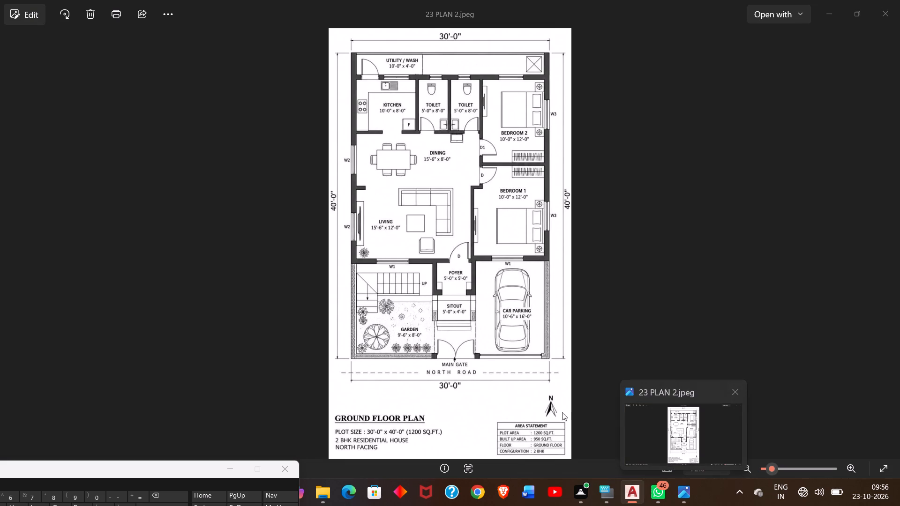
{"action": "type", "text": "10' 0"}
{"action": "type", "text": "\" X"}
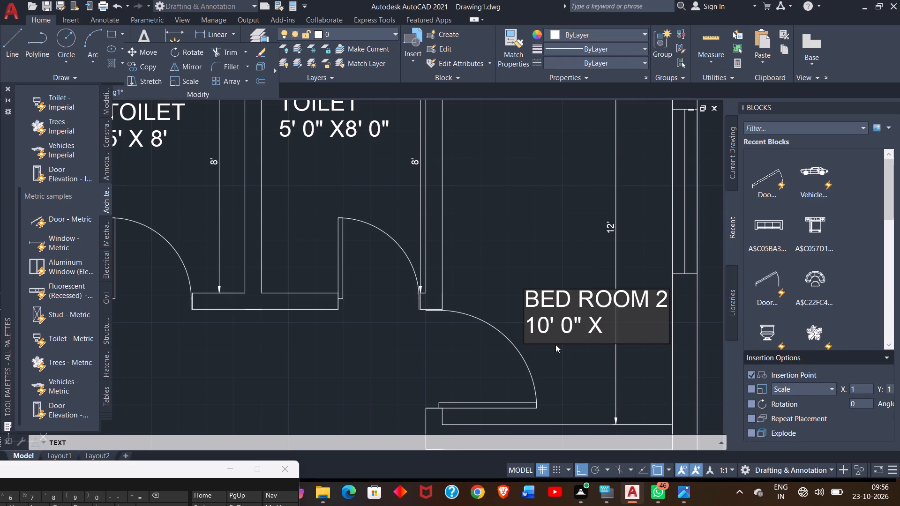
{"action": "key", "text": "space"}
{"action": "type", "text": "12' 0"}
{"action": "key", "text": "shift+quotedbl"}
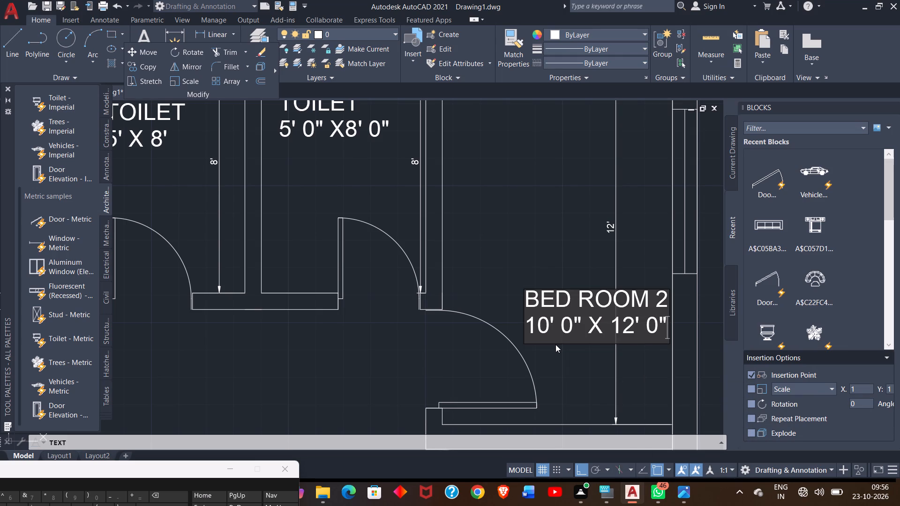
Label the open area below the kitchen and toilets DINING, with the size 15' 6" X 8' 0" on a second line.
{"action": "scroll", "coordinate": [529, 327], "scroll_direction": "down", "scroll_amount": 3, "text": "ctrl"}
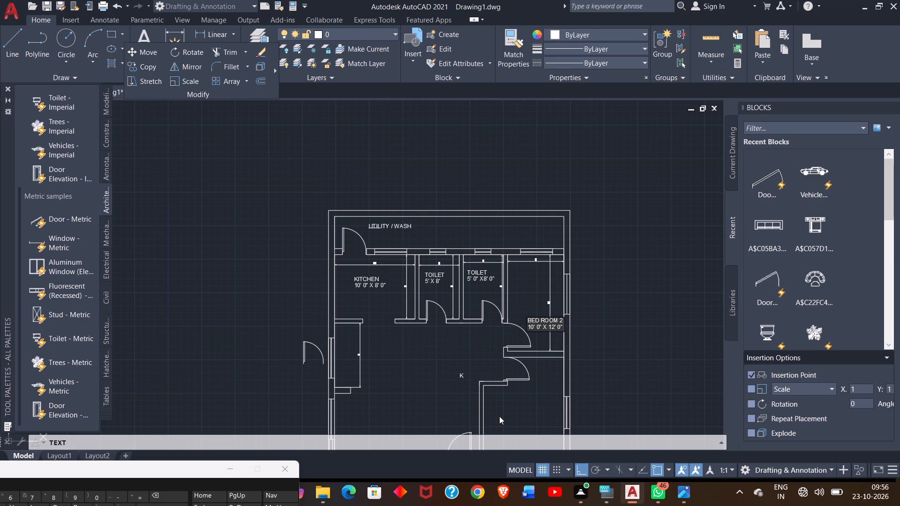
{"action": "scroll", "coordinate": [499, 416], "scroll_direction": "down", "scroll_amount": 3, "text": "ctrl"}
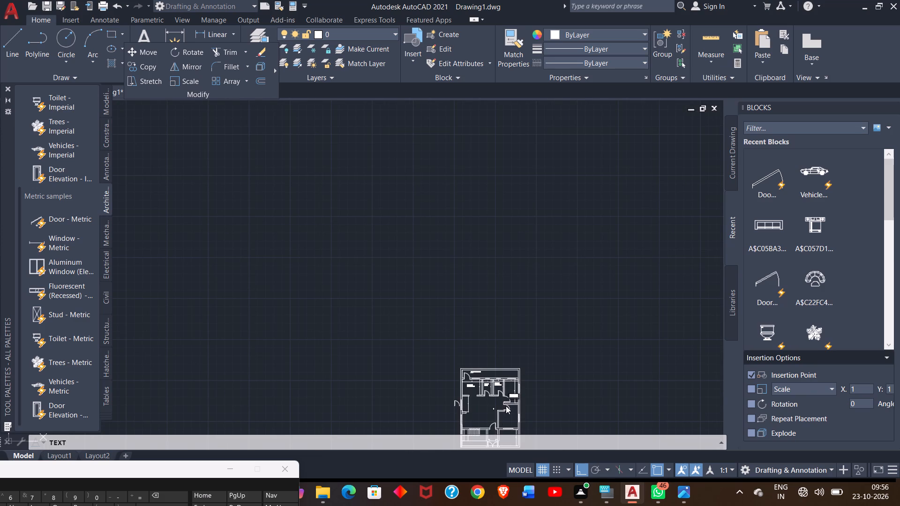
{"action": "scroll", "coordinate": [506, 406], "scroll_direction": "up", "scroll_amount": 4, "text": "ctrl"}
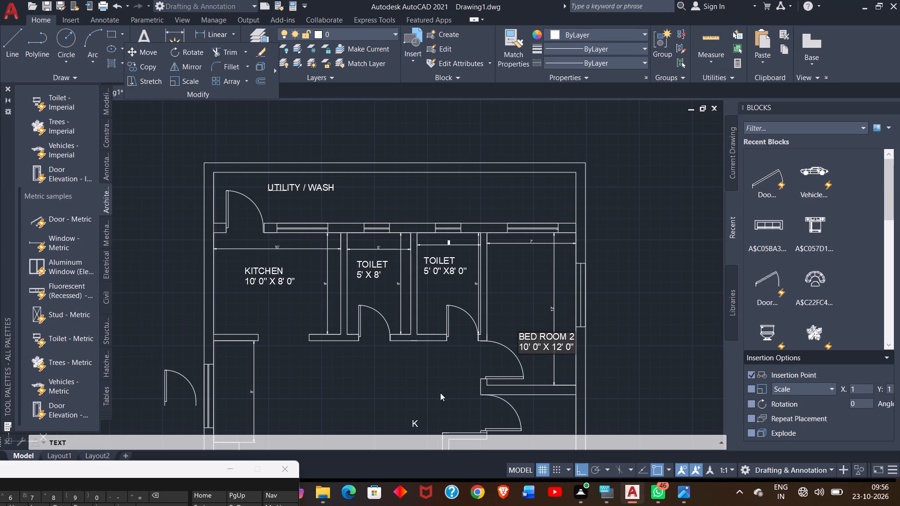
{"action": "left_click", "coordinate": [340, 401]}
{"action": "left_click", "coordinate": [336, 377]}
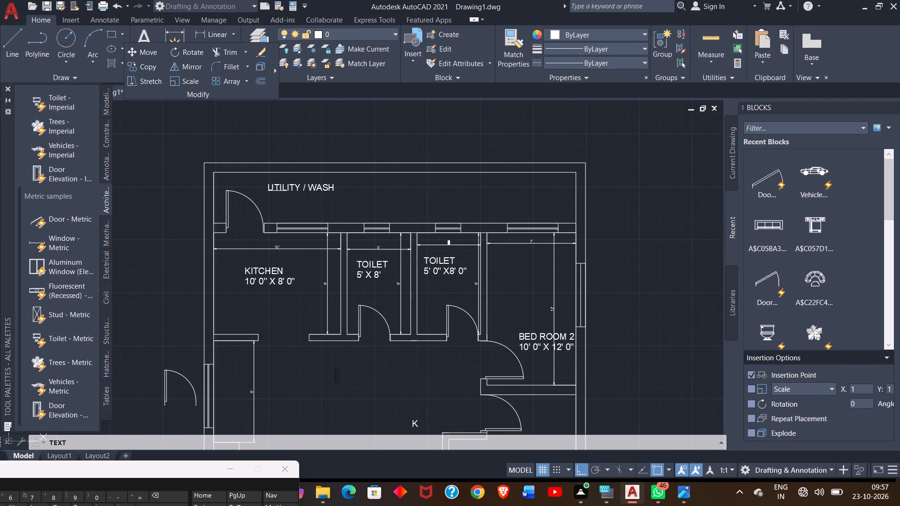
{"action": "type", "text": "DINING"}
{"action": "key", "text": "Return"}
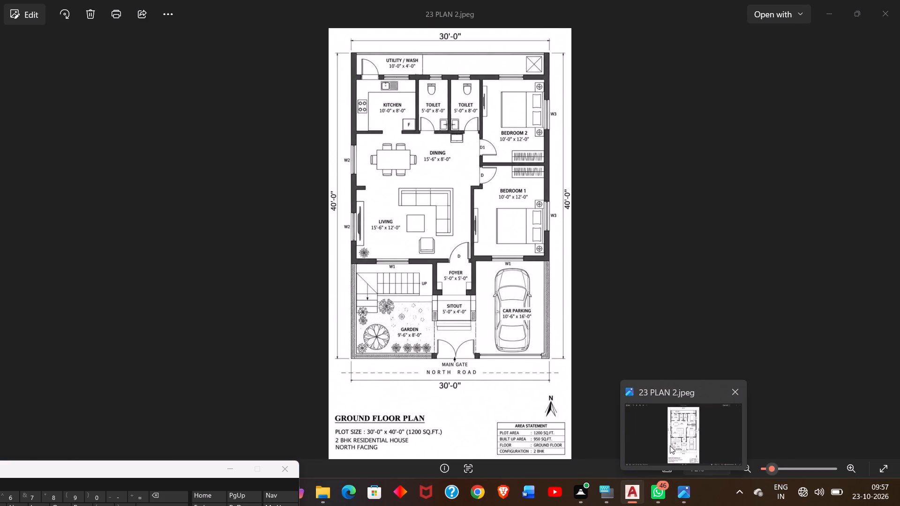
{"action": "type", "text": "15'"}
{"action": "key", "text": "space"}
{"action": "key", "text": "6"}
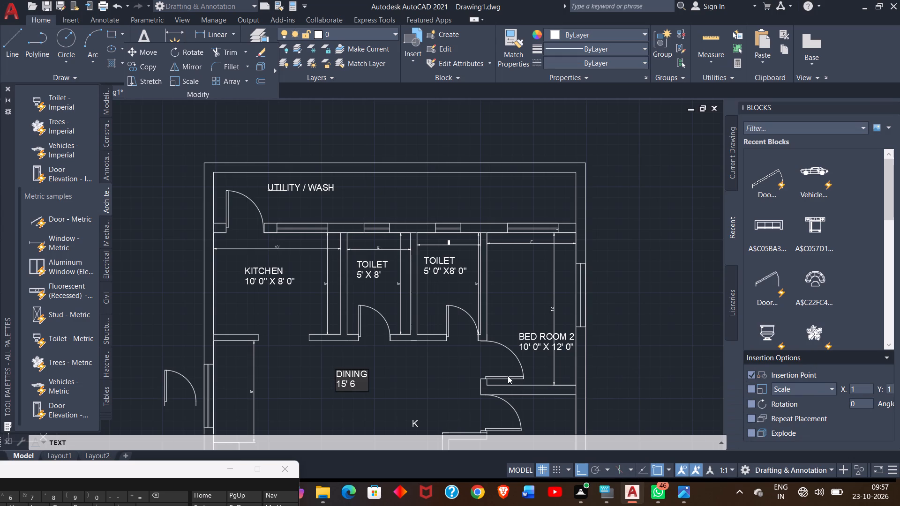
{"action": "type", "text": "\" X"}
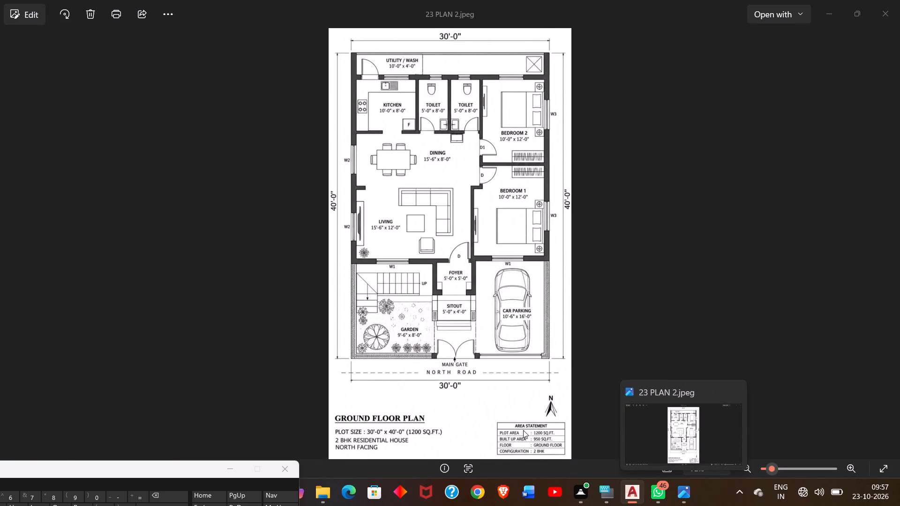
{"action": "key", "text": "space"}
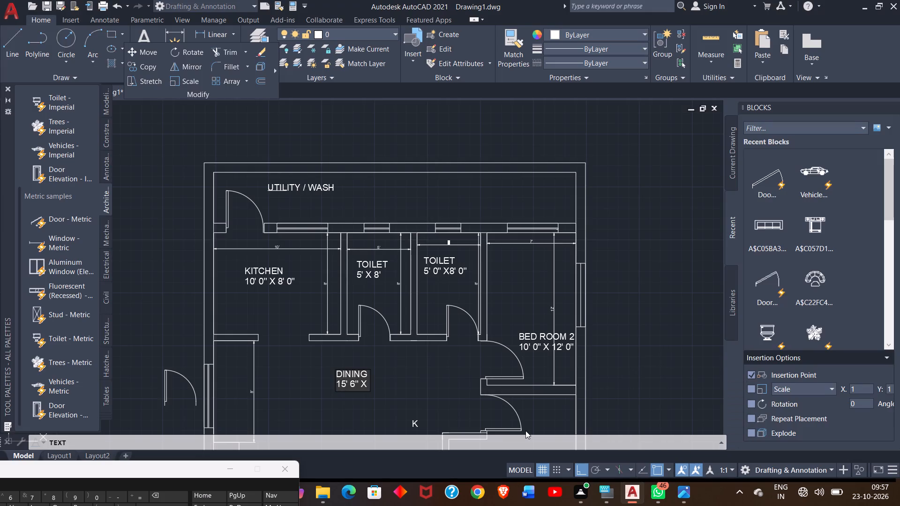
{"action": "type", "text": "8' 0"}
{"action": "key", "text": "shift+quotedbl"}
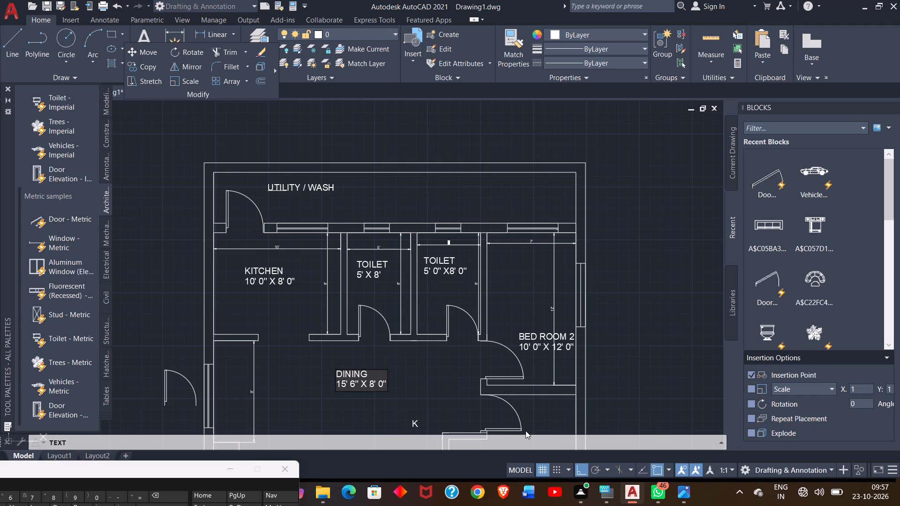
Label the room below the existing bedroom BED ROOM 2, with the size 10' 0" X12' 0" on a second line.
{"action": "scroll", "coordinate": [471, 368], "scroll_direction": "down", "scroll_amount": 2, "text": "ctrl"}
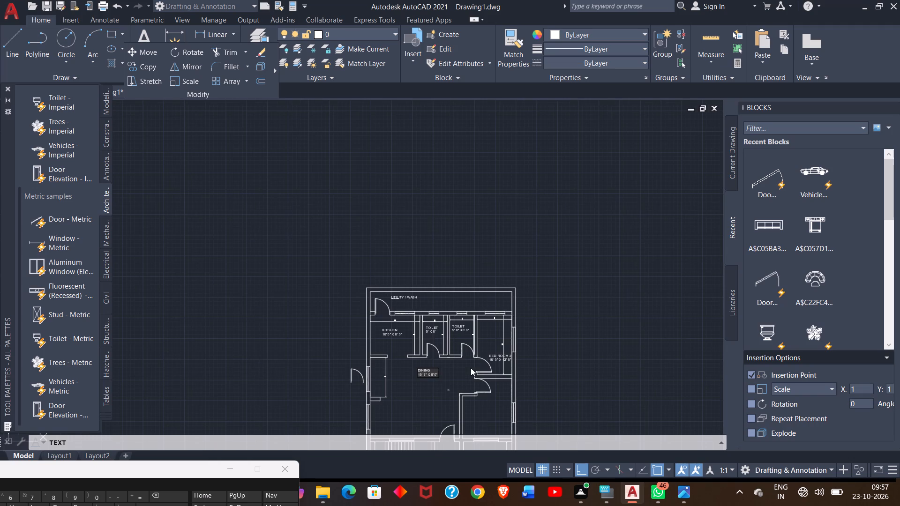
{"action": "left_click", "coordinate": [473, 410]}
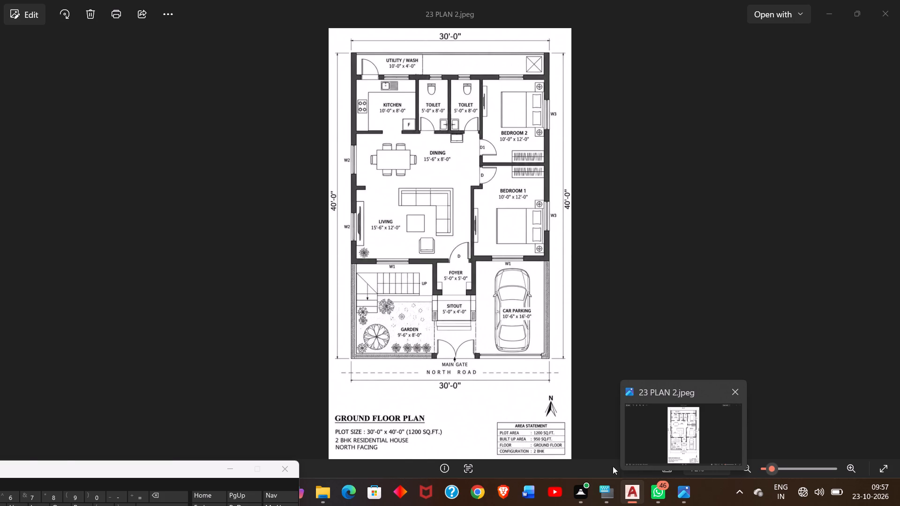
{"action": "type", "text": "BED"}
{"action": "key", "text": "space"}
{"action": "type", "text": "ROOM"}
{"action": "scroll", "coordinate": [515, 451], "scroll_direction": "up", "scroll_amount": 2, "text": "ctrl"}
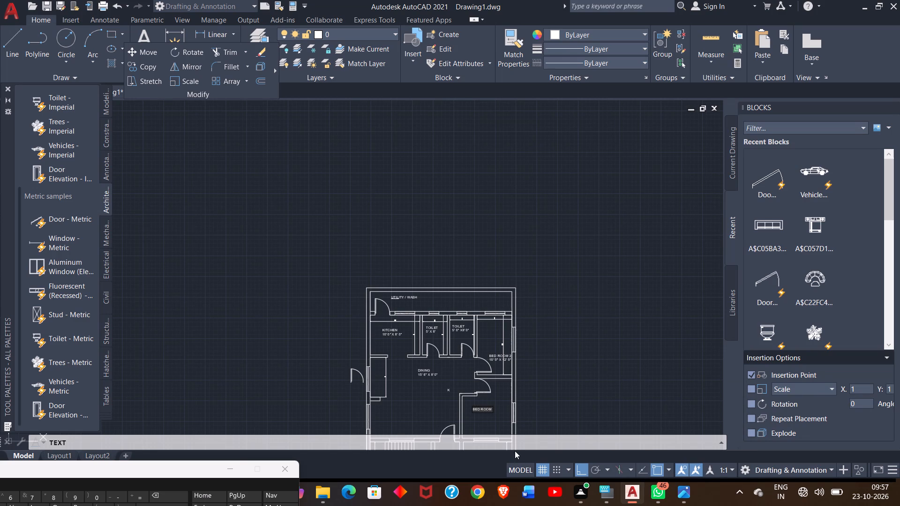
{"action": "scroll", "coordinate": [497, 411], "scroll_direction": "up", "scroll_amount": 3, "text": "ctrl"}
{"action": "key", "text": "space"}
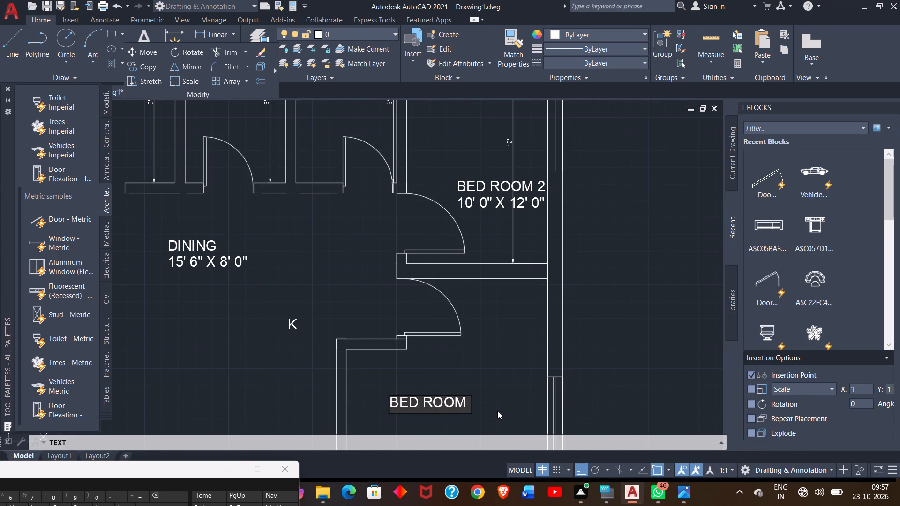
{"action": "type", "text": "2"}
{"action": "scroll", "coordinate": [497, 411], "scroll_direction": "down", "scroll_amount": 3, "text": "ctrl"}
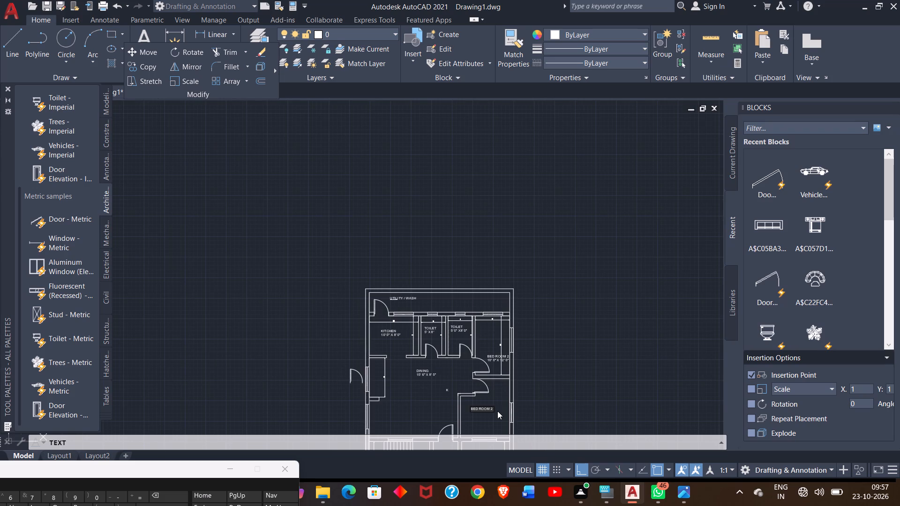
{"action": "key", "text": "Return"}
{"action": "scroll", "coordinate": [497, 411], "scroll_direction": "up", "scroll_amount": 4, "text": "ctrl"}
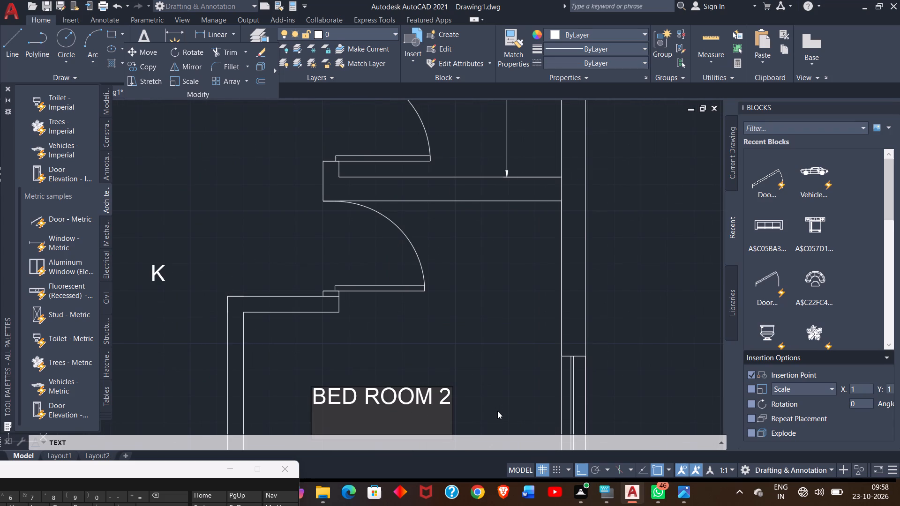
{"action": "type", "text": "10' 0"}
{"action": "type", "text": "\" X"}
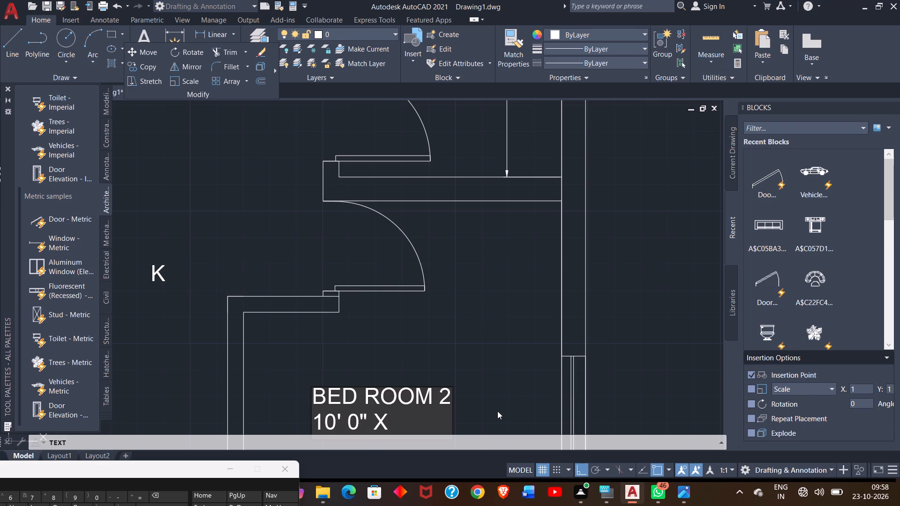
{"action": "type", "text": "12' 0"}
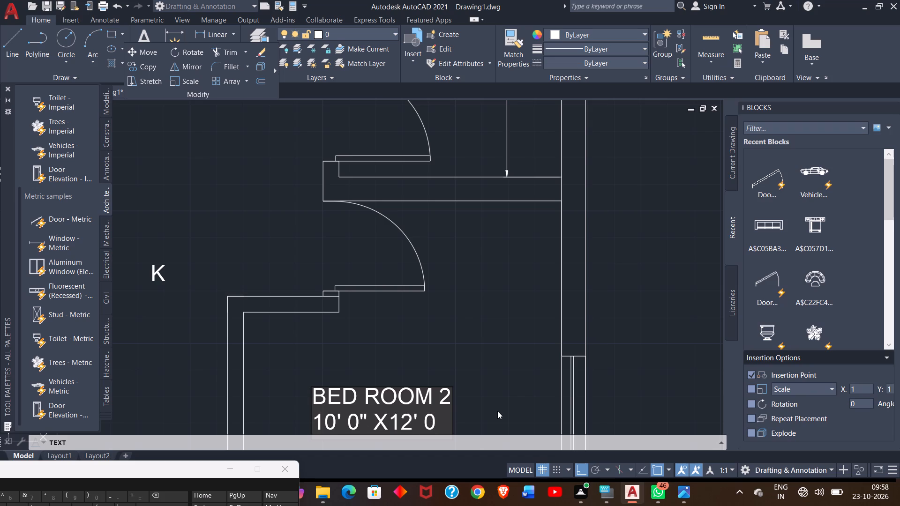
{"action": "key", "text": "shift+quotedbl"}
Label the open area below the dining space LIVING HALL, with the size 15' 6" X12' 0" on a second line.
{"action": "scroll", "coordinate": [460, 301], "scroll_direction": "down", "scroll_amount": 2, "text": "ctrl"}
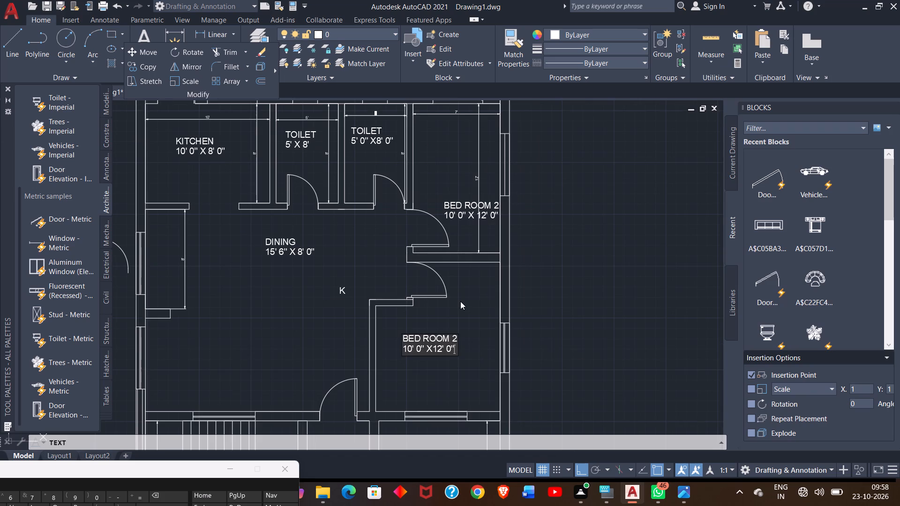
{"action": "left_click", "coordinate": [185, 369]}
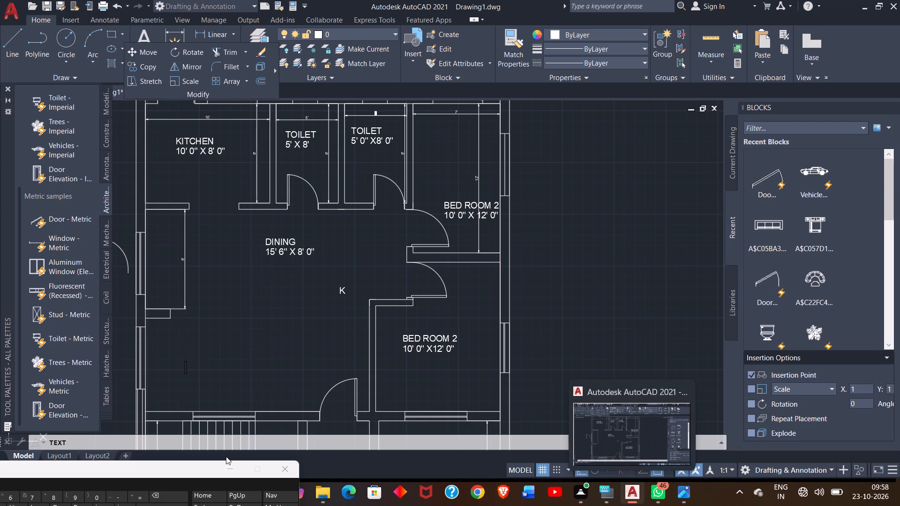
{"action": "left_click", "coordinate": [209, 354]}
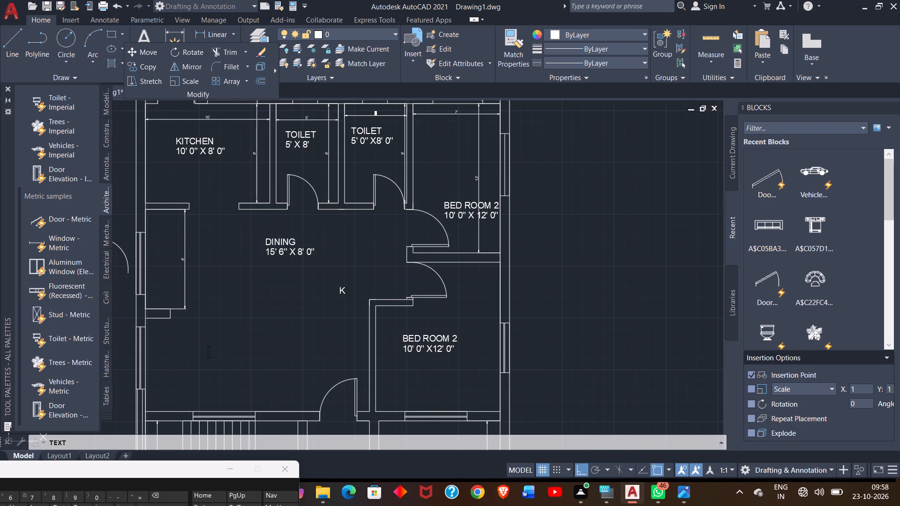
{"action": "type", "text": "LIV"}
{"action": "type", "text": "ING"}
{"action": "key", "text": "space"}
{"action": "type", "text": "HALL"}
{"action": "key", "text": "Return"}
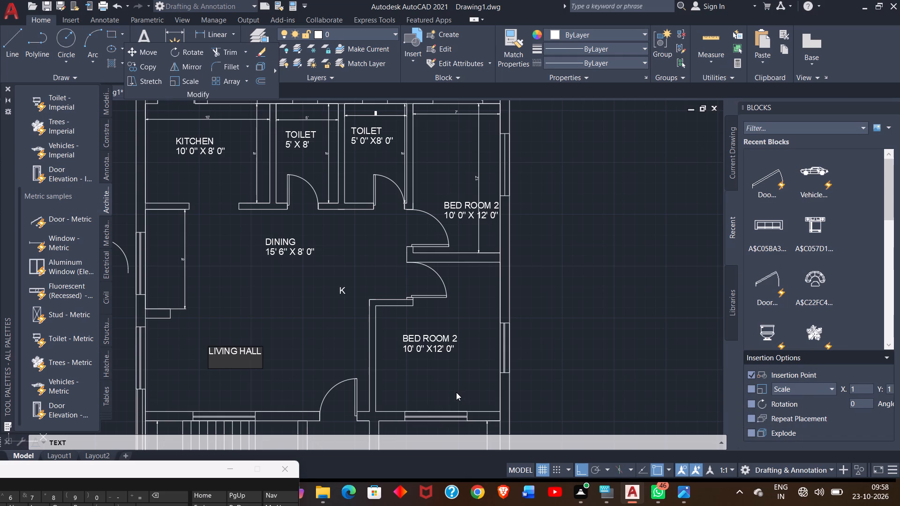
{"action": "type", "text": "15' 6"}
{"action": "type", "text": "\" X"}
{"action": "type", "text": "12'"}
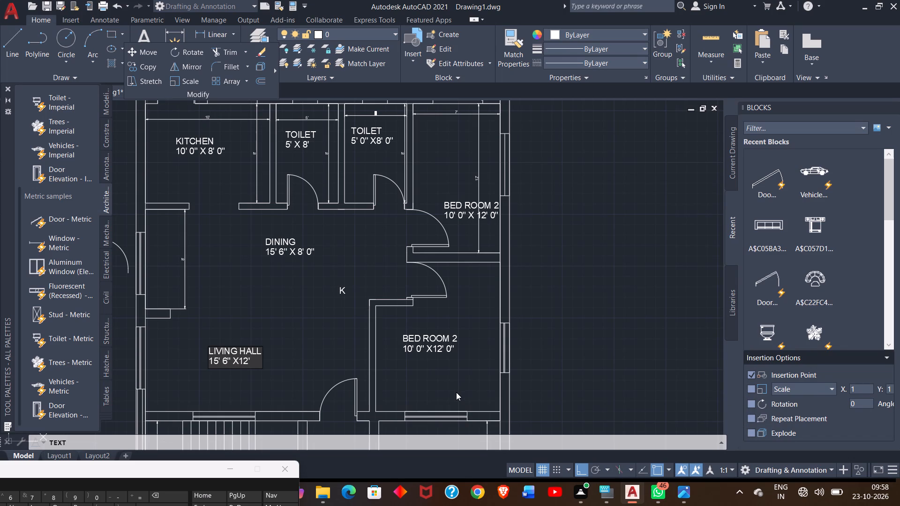
{"action": "key", "text": "space"}
{"action": "type", "text": "0"}
{"action": "key", "text": "shift+quotedbl"}
Label the space below the lower bedroom CAR PARKING, with the size 10' 6" X16' 0" on a second line.
{"action": "scroll", "coordinate": [456, 392], "scroll_direction": "down", "scroll_amount": 2, "text": "ctrl"}
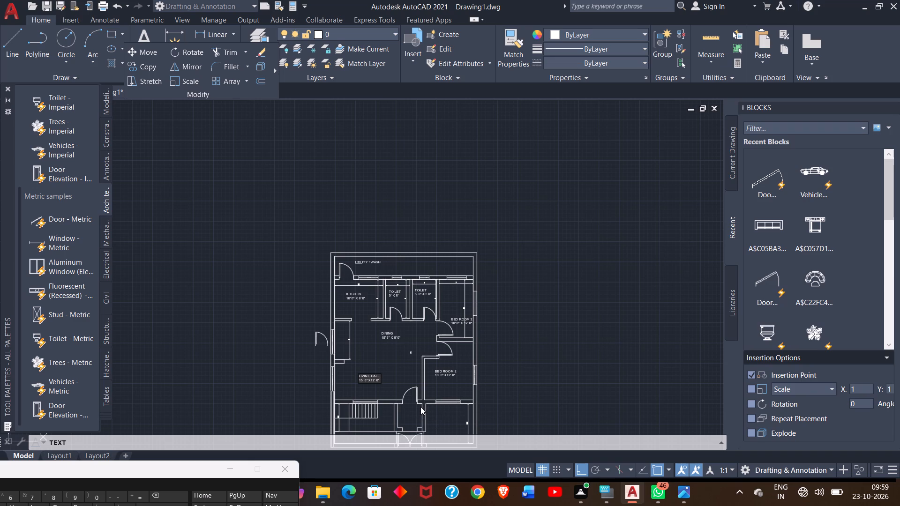
{"action": "scroll", "coordinate": [420, 407], "scroll_direction": "down", "scroll_amount": 2, "text": "ctrl"}
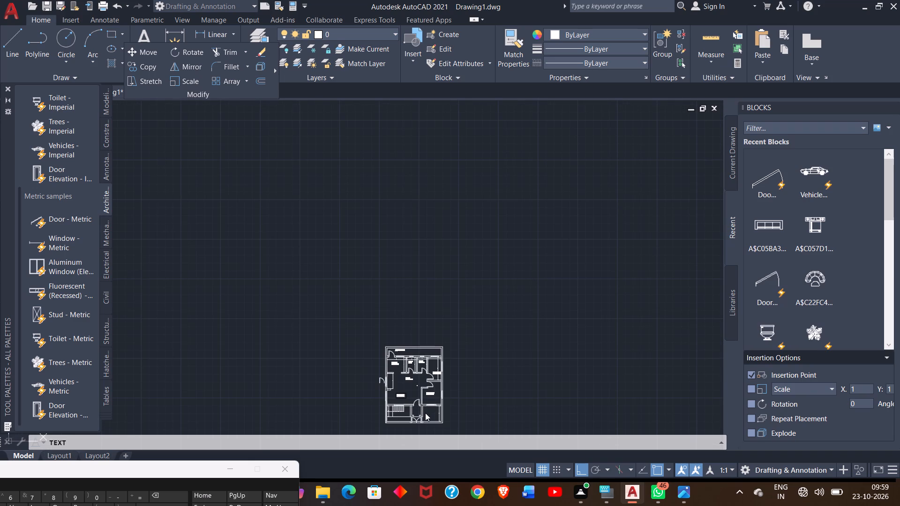
{"action": "scroll", "coordinate": [425, 413], "scroll_direction": "up", "scroll_amount": 3, "text": "ctrl"}
{"action": "left_click", "coordinate": [425, 413]}
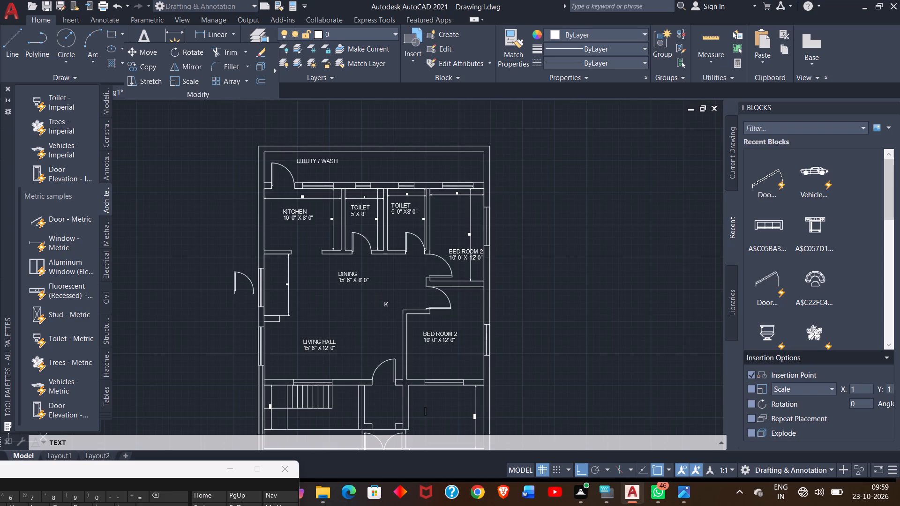
{"action": "type", "text": "CAR"}
{"action": "key", "text": "space"}
{"action": "type", "text": "PARKING"}
{"action": "scroll", "coordinate": [459, 419], "scroll_direction": "up", "scroll_amount": 2, "text": "ctrl"}
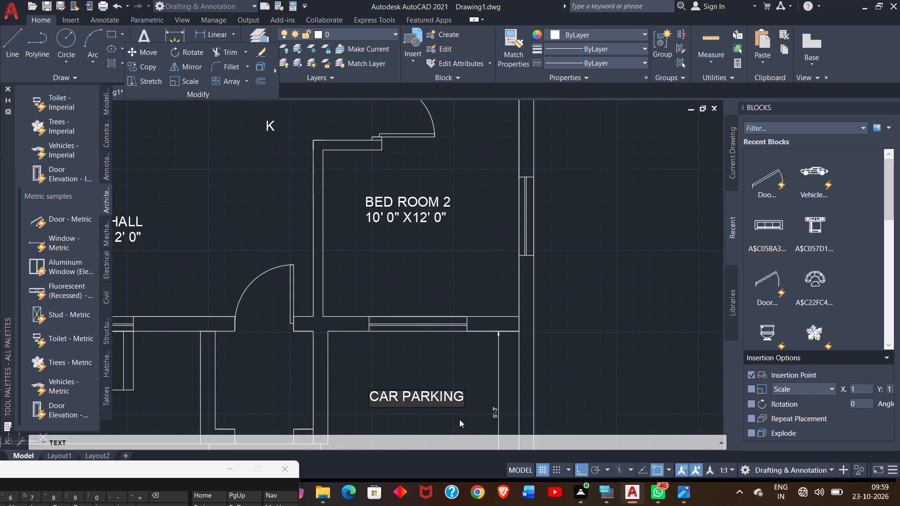
{"action": "key", "text": "Return"}
{"action": "type", "text": "10'"}
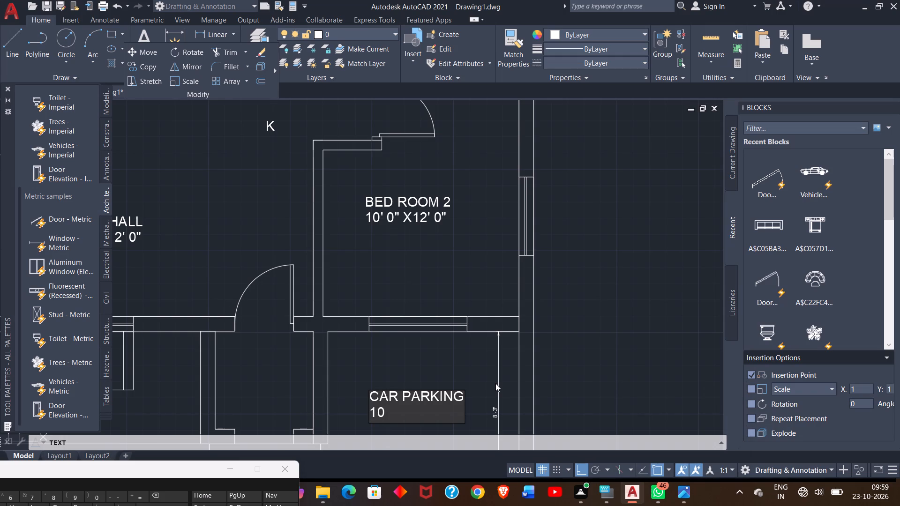
{"action": "key", "text": "space"}
{"action": "key", "text": "6"}
{"action": "type", "text": "\" X"}
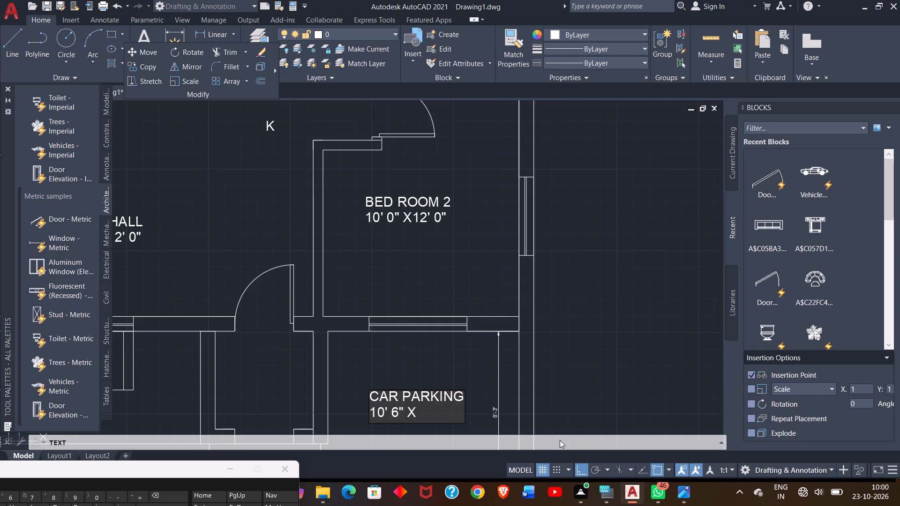
{"action": "type", "text": "16' 0"}
{"action": "key", "text": "apostrophe"}
{"action": "key", "text": "BackSpace"}
{"action": "key", "text": "shift+quotedbl"}
Label the strip below the staircase GARDEN, with the size 9' 6" X 8' 0" on a second line.
{"action": "scroll", "coordinate": [528, 333], "scroll_direction": "down", "scroll_amount": 2, "text": "ctrl"}
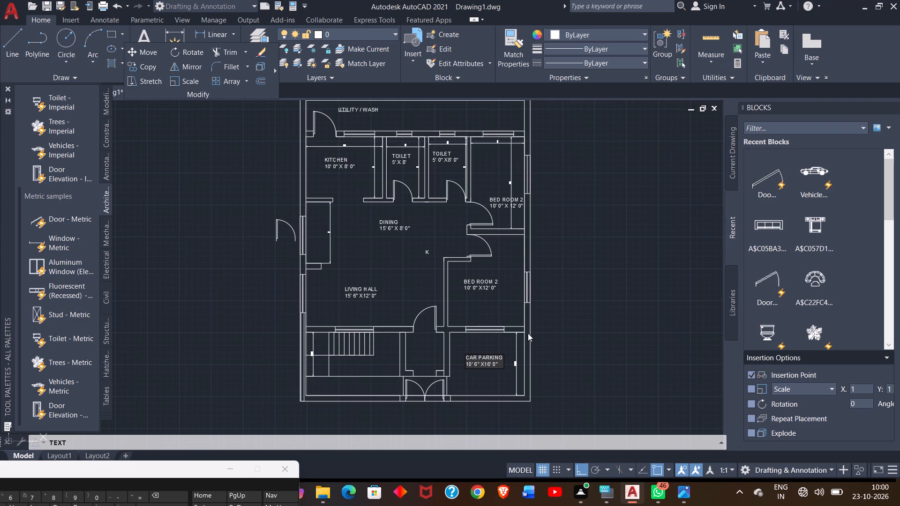
{"action": "scroll", "coordinate": [437, 260], "scroll_direction": "up", "scroll_amount": 1, "text": "ctrl"}
{"action": "scroll", "coordinate": [437, 260], "scroll_direction": "right", "scroll_amount": 1}
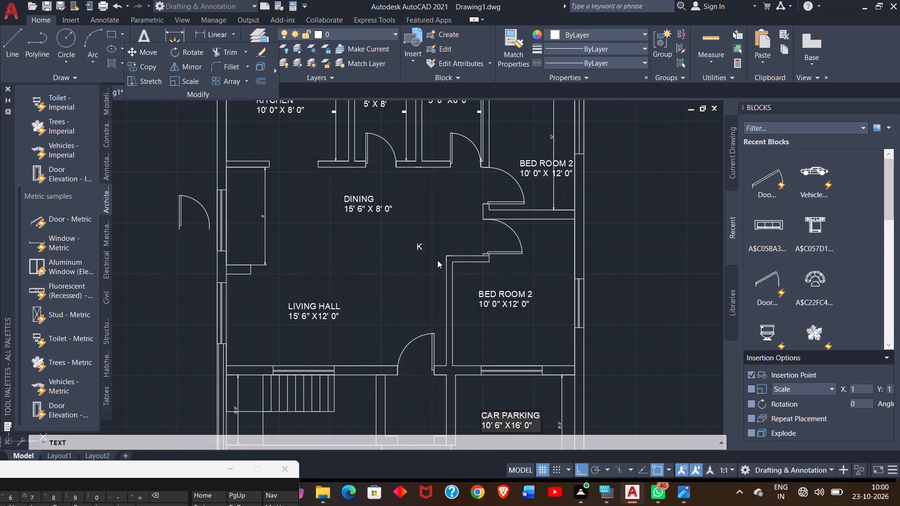
{"action": "scroll", "coordinate": [437, 260], "scroll_direction": "right", "scroll_amount": 1}
{"action": "scroll", "coordinate": [420, 247], "scroll_direction": "down", "scroll_amount": 2, "text": "ctrl"}
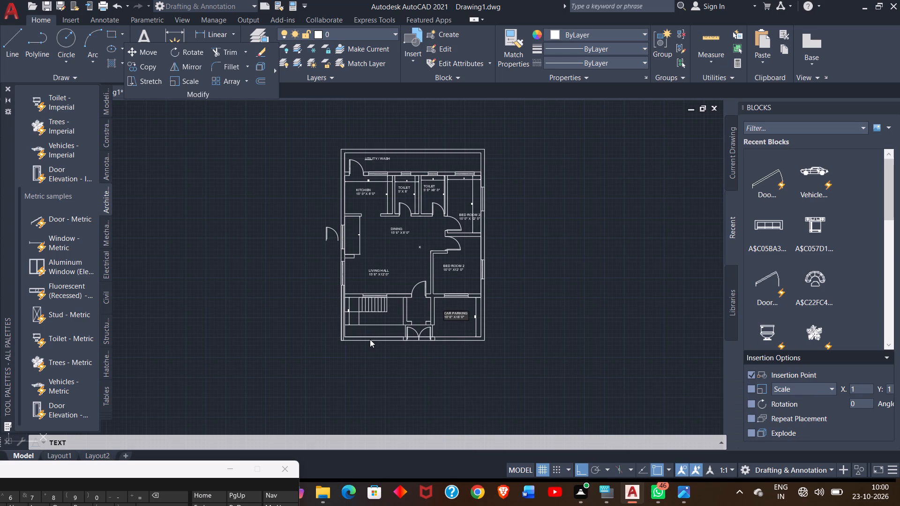
{"action": "scroll", "coordinate": [369, 339], "scroll_direction": "up", "scroll_amount": 3, "text": "ctrl"}
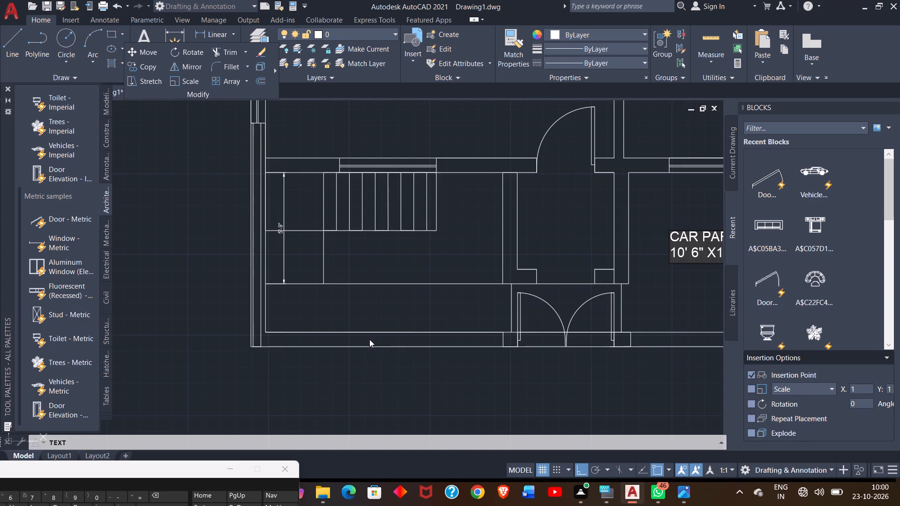
{"action": "left_click", "coordinate": [327, 306]}
{"action": "key", "text": "g"}
{"action": "type", "text": "ARDE"}
{"action": "key", "text": "n"}
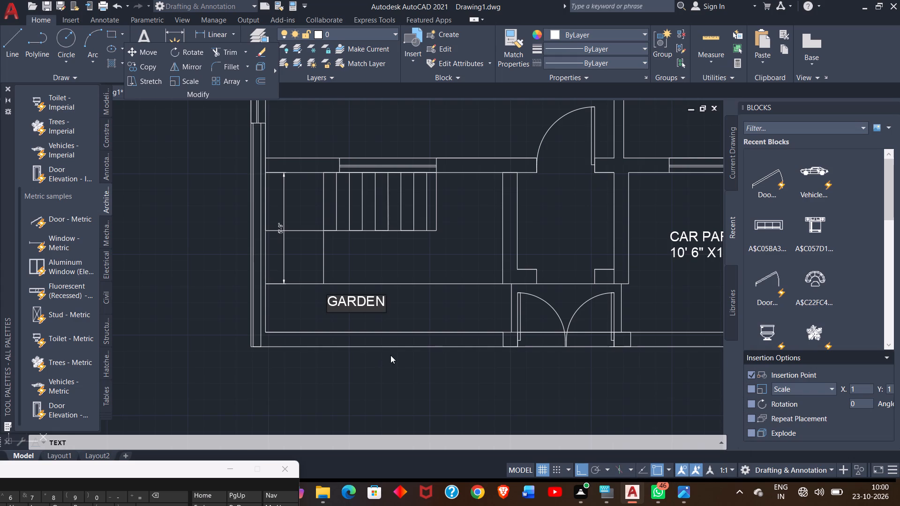
{"action": "key", "text": "Return"}
{"action": "type", "text": "9' 6"}
{"action": "type", "text": "\" X"}
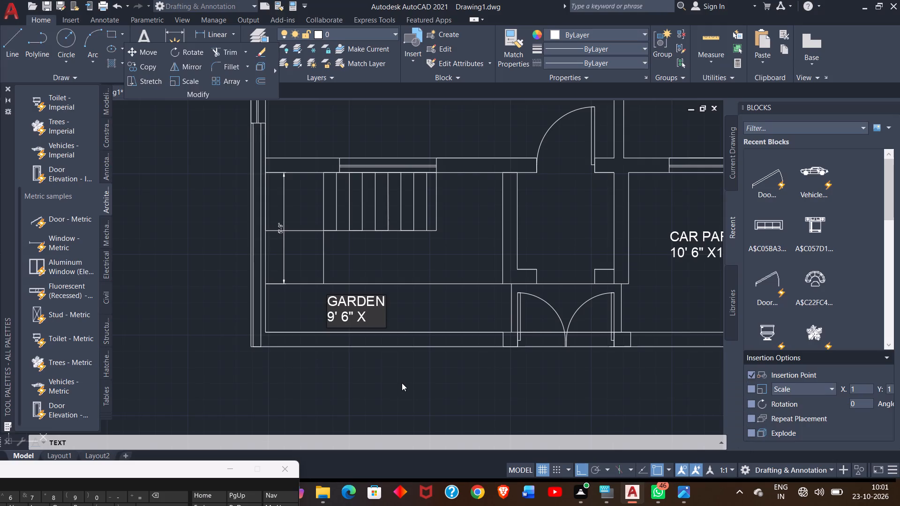
{"action": "key", "text": "space"}
{"action": "type", "text": "8' 0"}
{"action": "key", "text": "shift+quotedbl"}
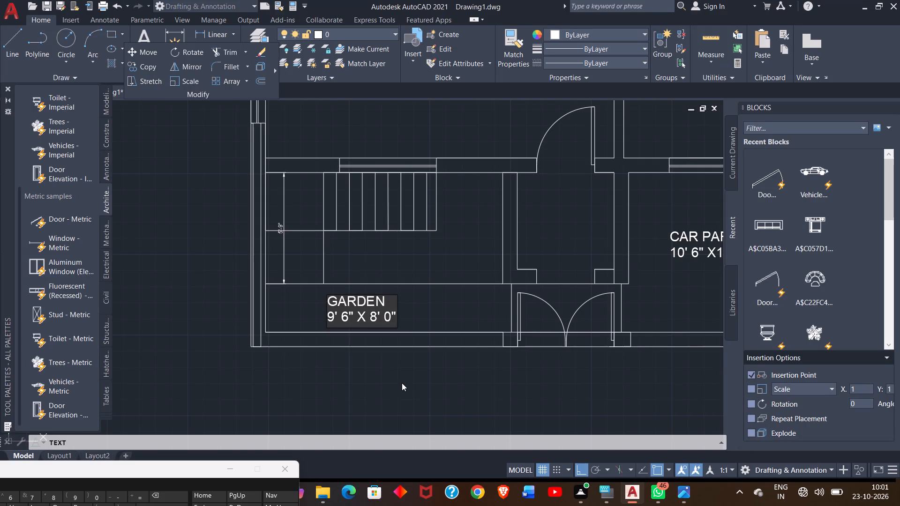
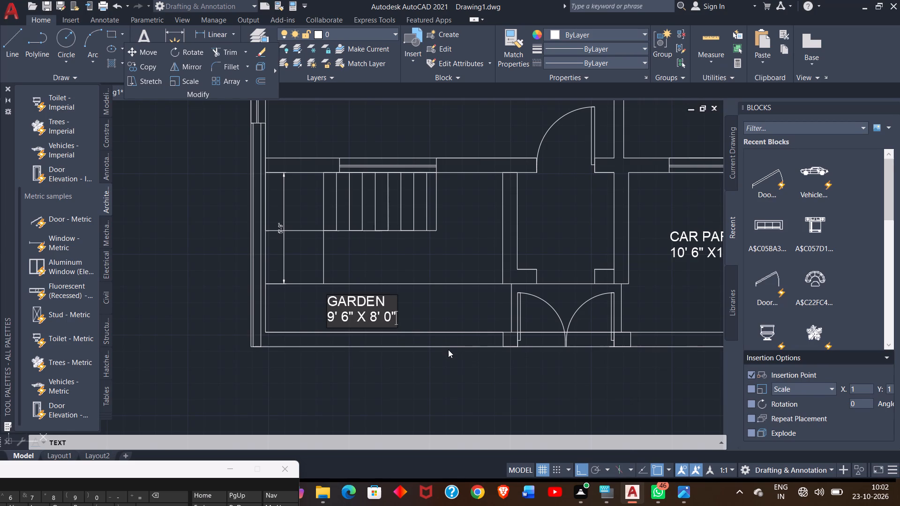
Label the double-door opening at the front boundary between the garden and the car parking GATE.
{"action": "scroll", "coordinate": [446, 327], "scroll_direction": "down", "scroll_amount": 4, "text": "ctrl"}
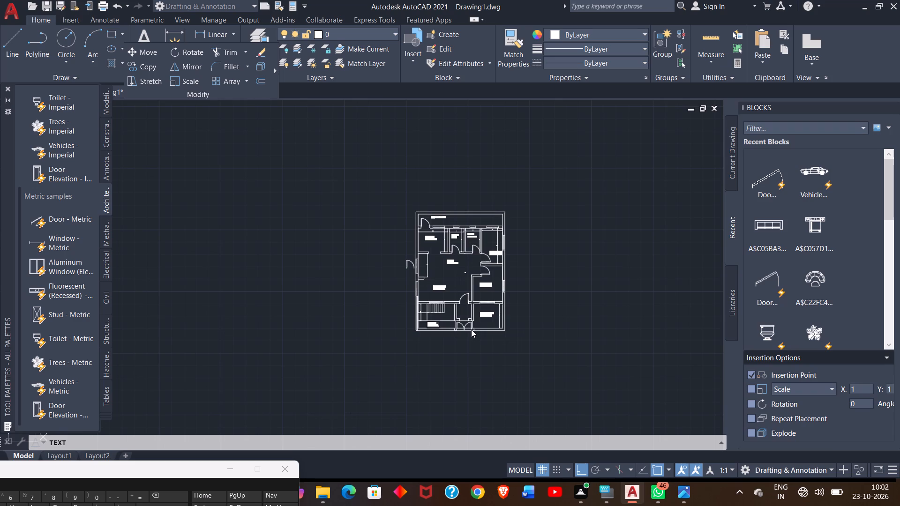
{"action": "scroll", "coordinate": [471, 329], "scroll_direction": "up", "scroll_amount": 2, "text": "ctrl"}
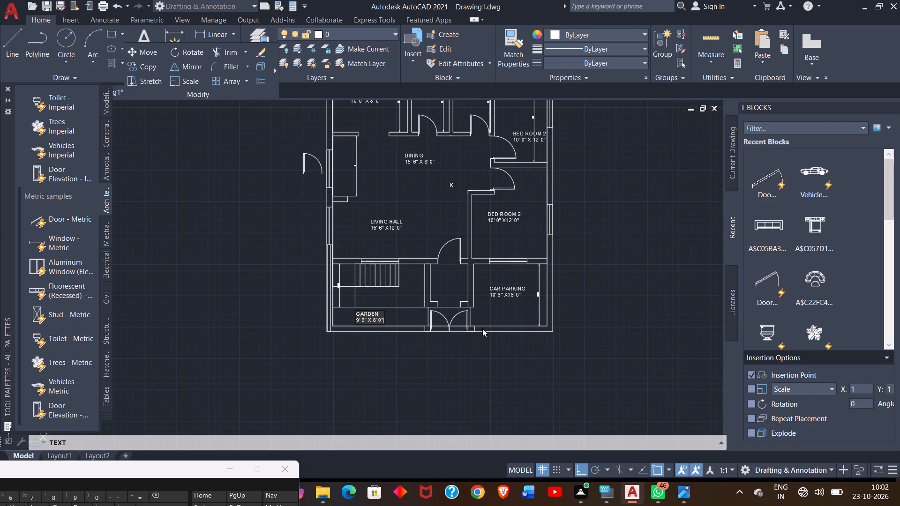
{"action": "scroll", "coordinate": [442, 324], "scroll_direction": "up", "scroll_amount": 1, "text": "ctrl"}
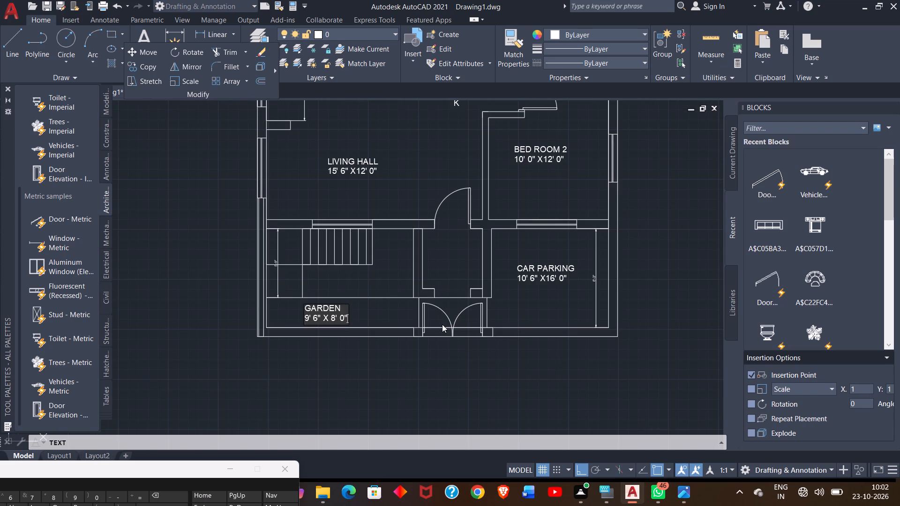
{"action": "scroll", "coordinate": [442, 324], "scroll_direction": "up", "scroll_amount": 1, "text": "ctrl"}
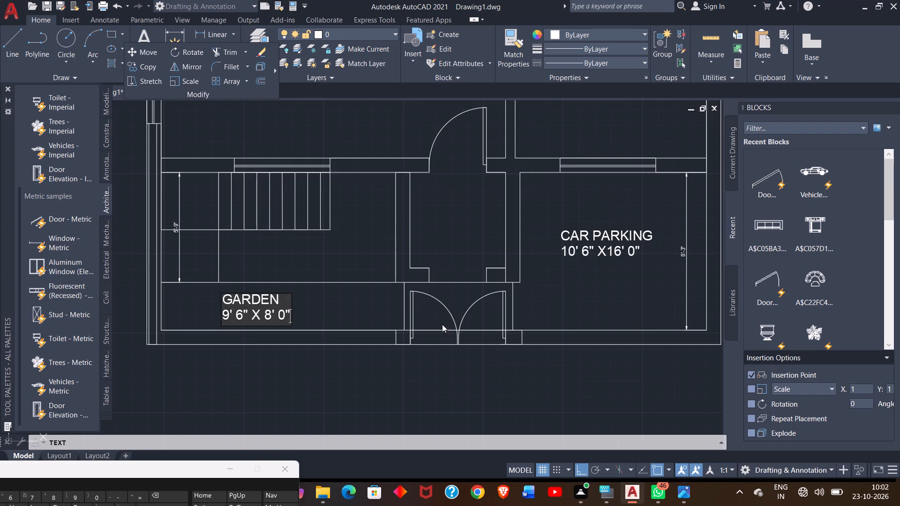
{"action": "left_click", "coordinate": [421, 365]}
{"action": "left_click", "coordinate": [439, 326]}
{"action": "type", "text": "GARE"}
{"action": "key", "text": "BackSpace"}
{"action": "key", "text": "BackSpace"}
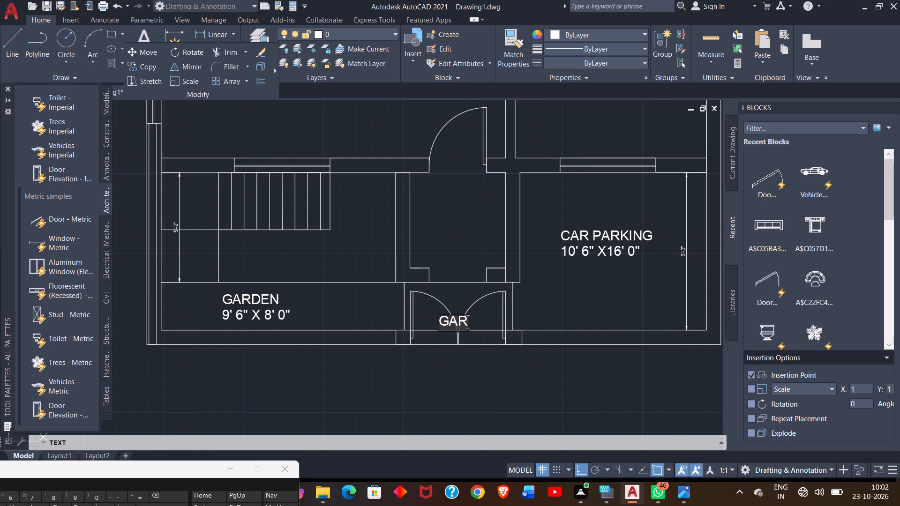
{"action": "type", "text": "TE"}
Label the entrance space above the gate FOYER, with the size 5' 0" X5'0" on a second line, and end the text command.
{"action": "scroll", "coordinate": [407, 276], "scroll_direction": "down", "scroll_amount": 2, "text": "ctrl"}
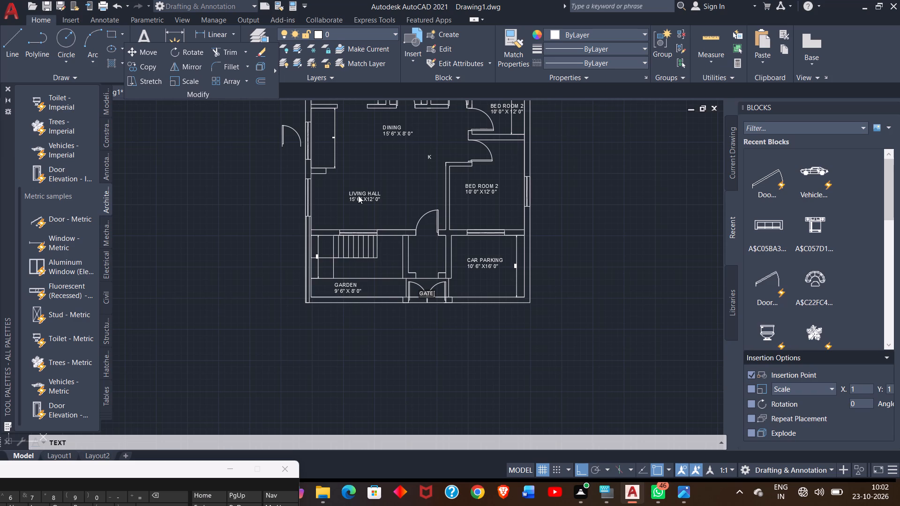
{"action": "left_click", "coordinate": [382, 174]}
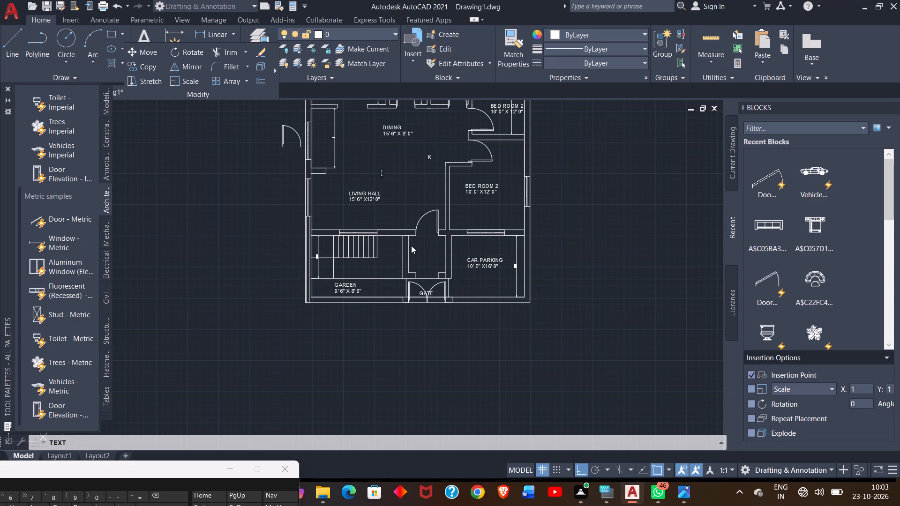
{"action": "left_click", "coordinate": [420, 248]}
{"action": "type", "text": "FO"}
{"action": "type", "text": "YER"}
{"action": "key", "text": "Return"}
{"action": "type", "text": "5' 0"}
{"action": "key", "text": "shift+quotedbl"}
{"action": "key", "text": "space"}
{"action": "type", "text": "X5"}
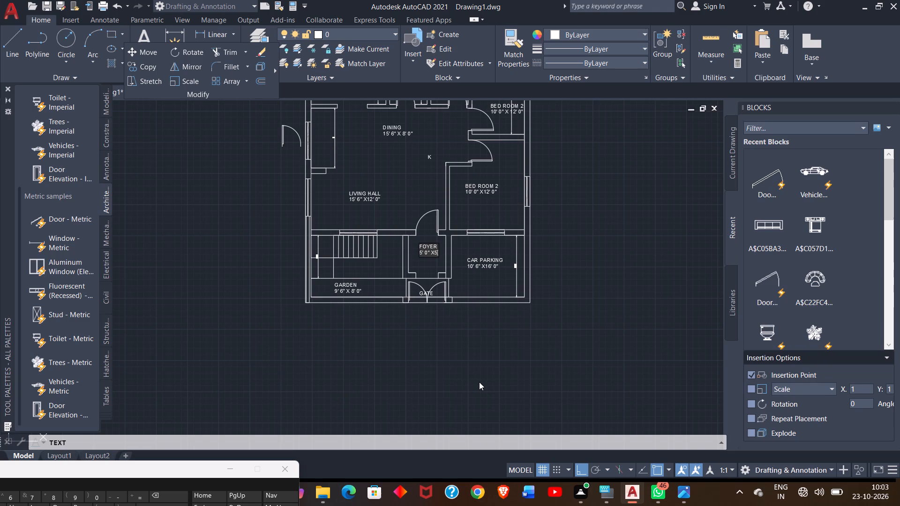
{"action": "key", "text": "apostrophe"}
{"action": "key", "text": "0"}
{"action": "key", "text": "shift+quotedbl"}
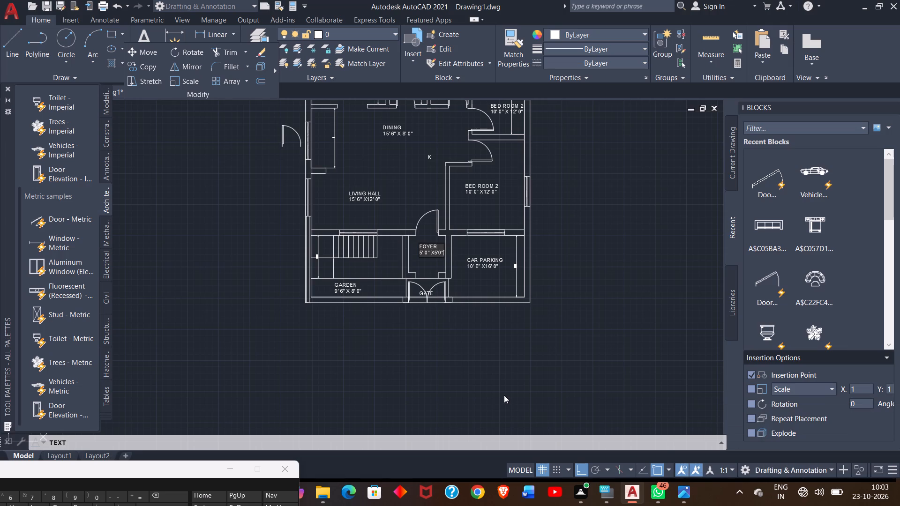
{"action": "scroll", "coordinate": [504, 395], "scroll_direction": "down", "scroll_amount": 2, "text": "ctrl"}
{"action": "scroll", "coordinate": [504, 395], "scroll_direction": "up", "scroll_amount": 1, "text": "ctrl"}
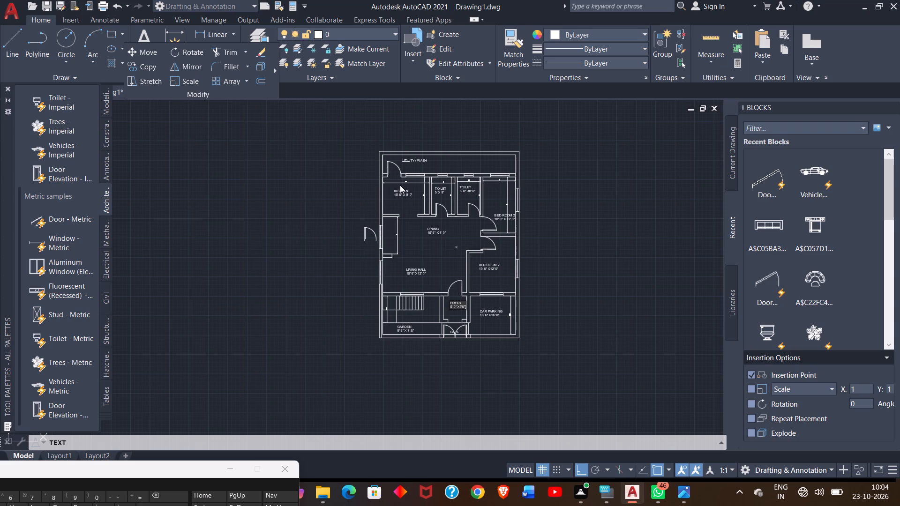
{"action": "scroll", "coordinate": [400, 185], "scroll_direction": "up", "scroll_amount": 1, "text": "ctrl"}
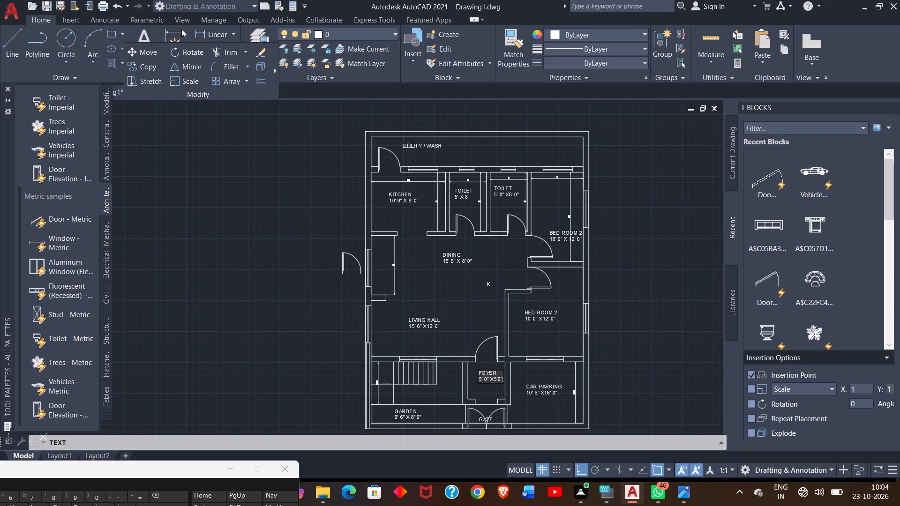
{"action": "left_click", "coordinate": [178, 33]}
{"action": "left_click", "coordinate": [173, 40]}
{"action": "right_click", "coordinate": [207, 191]}
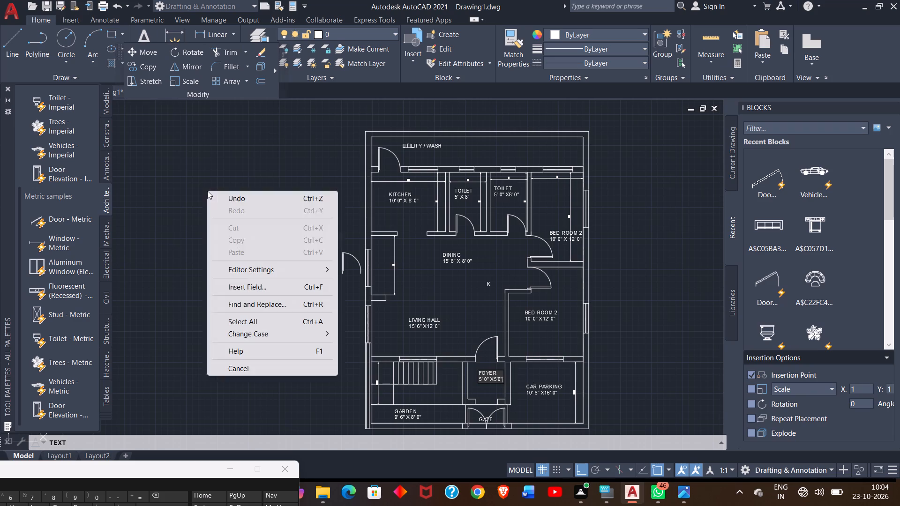
{"action": "left_click", "coordinate": [114, 431]}
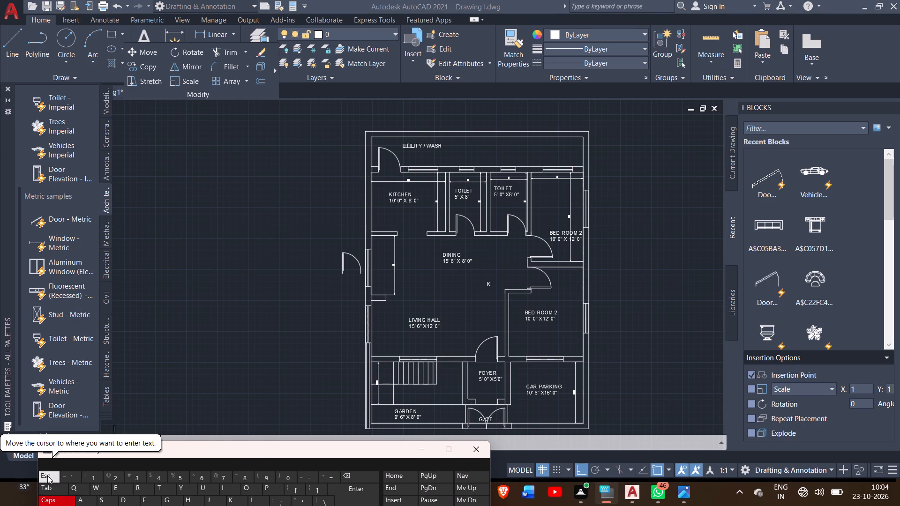
{"action": "right_click", "coordinate": [121, 392]}
{"action": "left_click", "coordinate": [121, 392]}
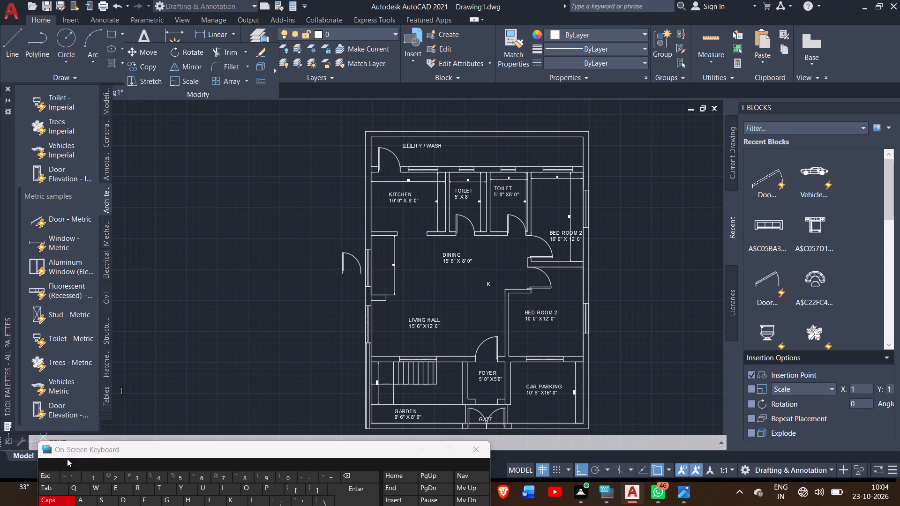
{"action": "key", "text": "Escape"}
{"action": "key", "text": "Escape"}
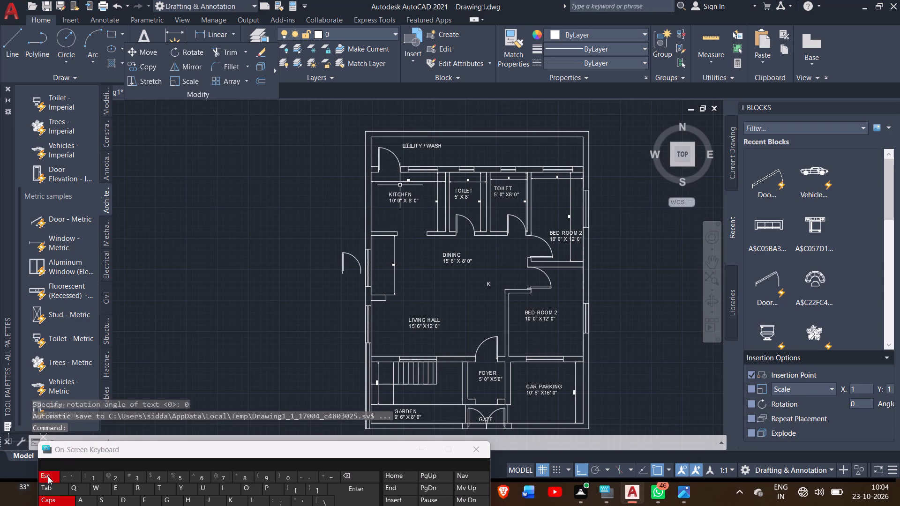
{"action": "key", "text": "Escape"}
{"action": "key", "text": "Escape"}
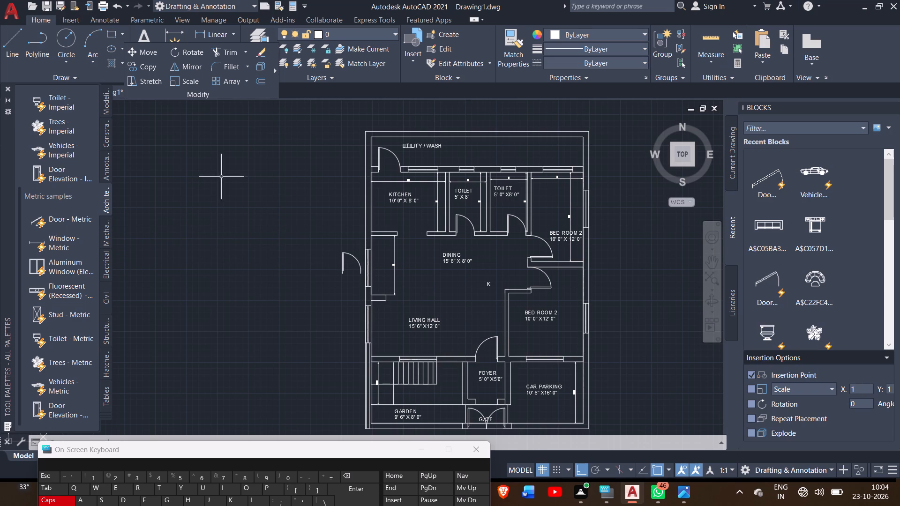
Dimension the inside width of the lower bedroom, placing the dimension line just above its bottom wall.
{"action": "double_click", "coordinate": [175, 37]}
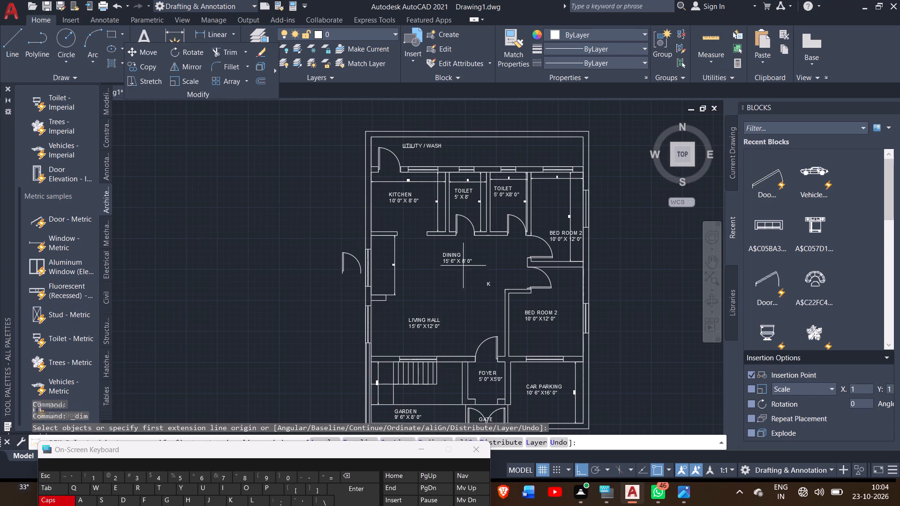
{"action": "left_click", "coordinate": [510, 356]}
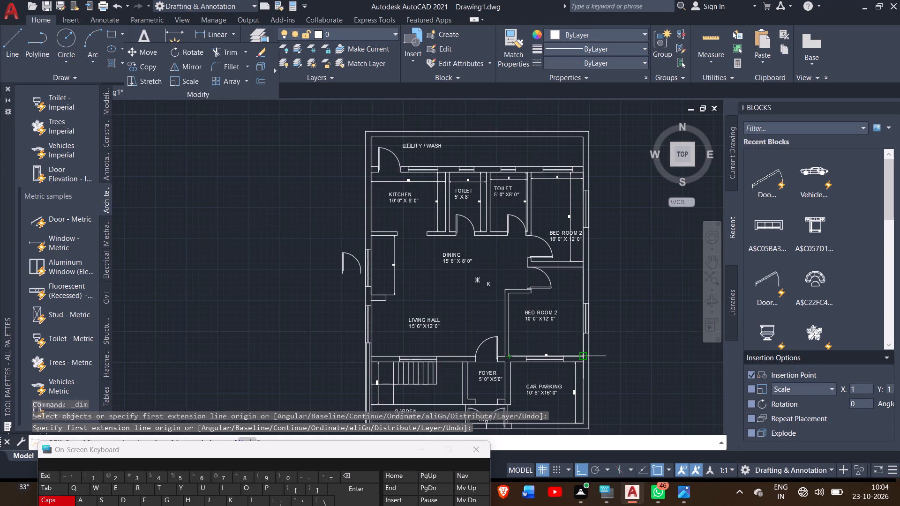
{"action": "left_click_drag", "start_coordinate": [585, 357], "coordinate": [575, 344]}
{"action": "left_click", "coordinate": [575, 344]}
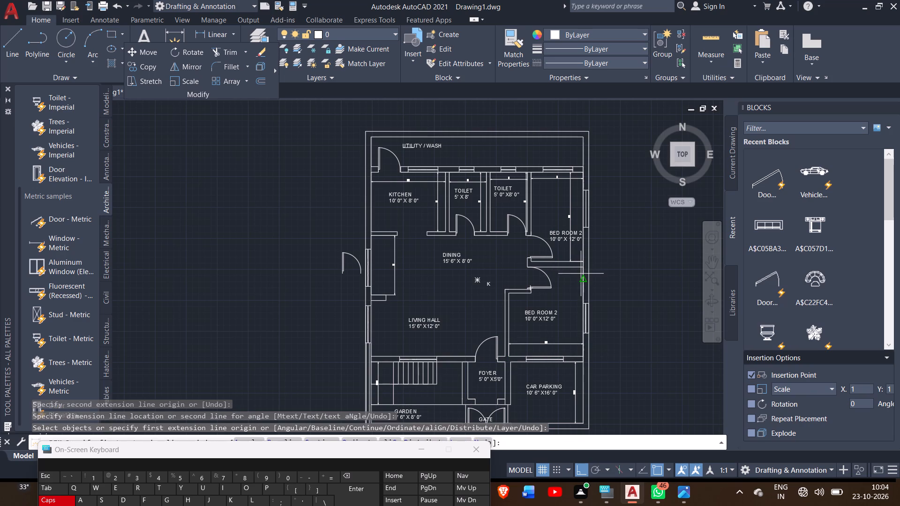
Dimension the inside length of the lower bedroom from top to bottom wall, placing the dimension line just inside the outer wall.
{"action": "left_click_drag", "start_coordinate": [580, 269], "coordinate": [602, 330]}
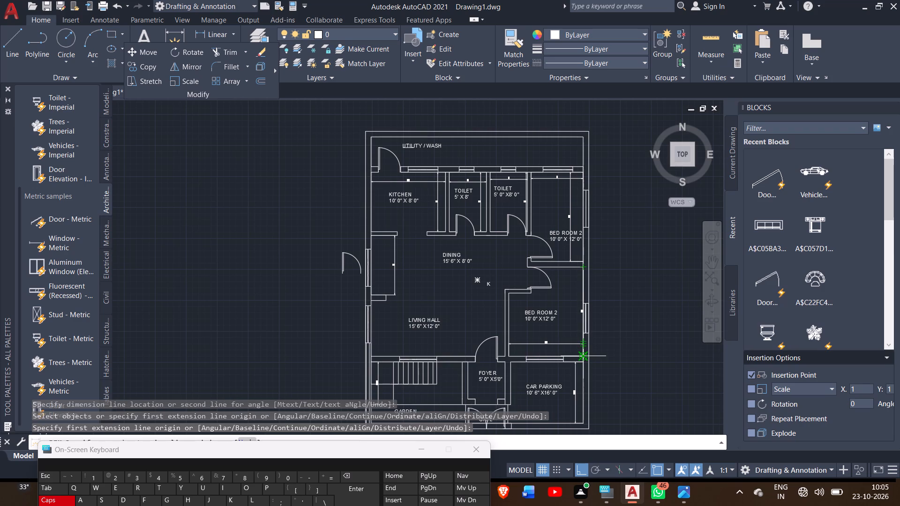
{"action": "left_click_drag", "start_coordinate": [586, 357], "coordinate": [572, 346]}
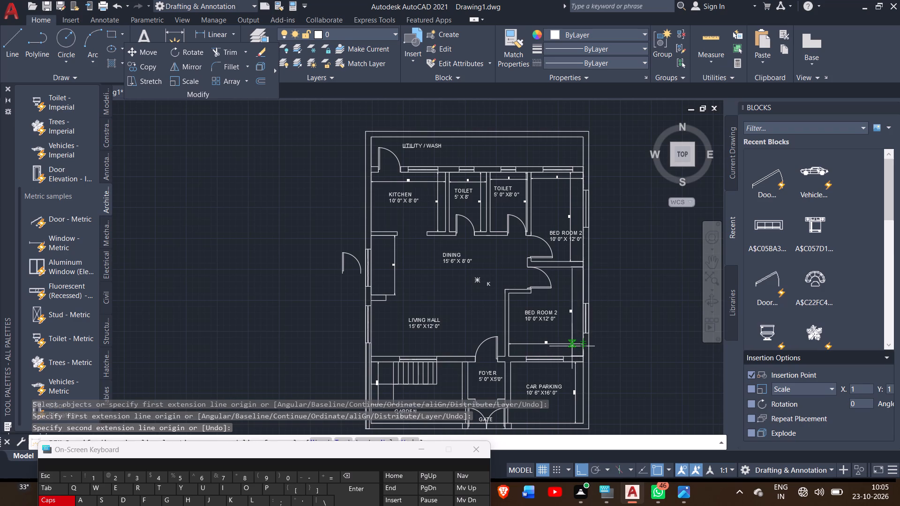
{"action": "left_click", "coordinate": [572, 346]}
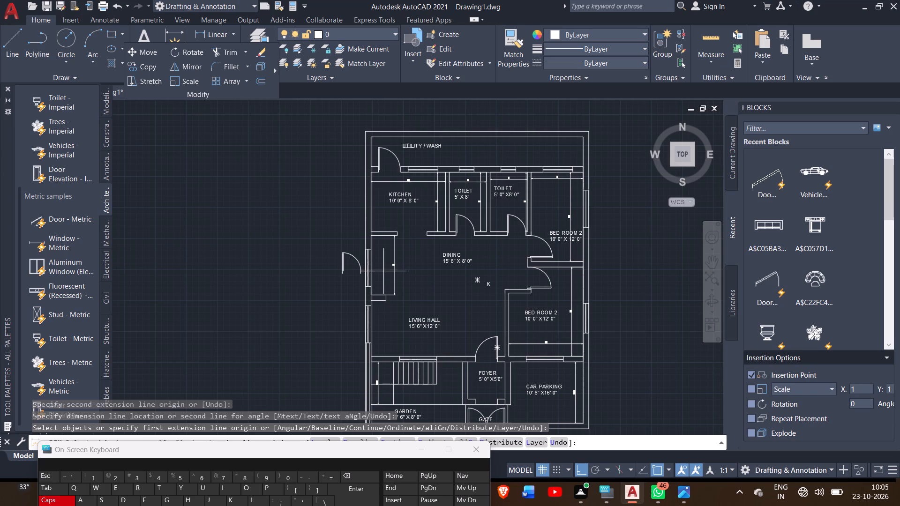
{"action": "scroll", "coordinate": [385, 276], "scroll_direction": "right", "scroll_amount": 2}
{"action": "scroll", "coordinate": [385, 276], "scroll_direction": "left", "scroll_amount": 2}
Dimension the inside width of the car parking, placing the dimension line just below its top wall, and end the dimension command.
{"action": "left_click", "coordinate": [509, 359]}
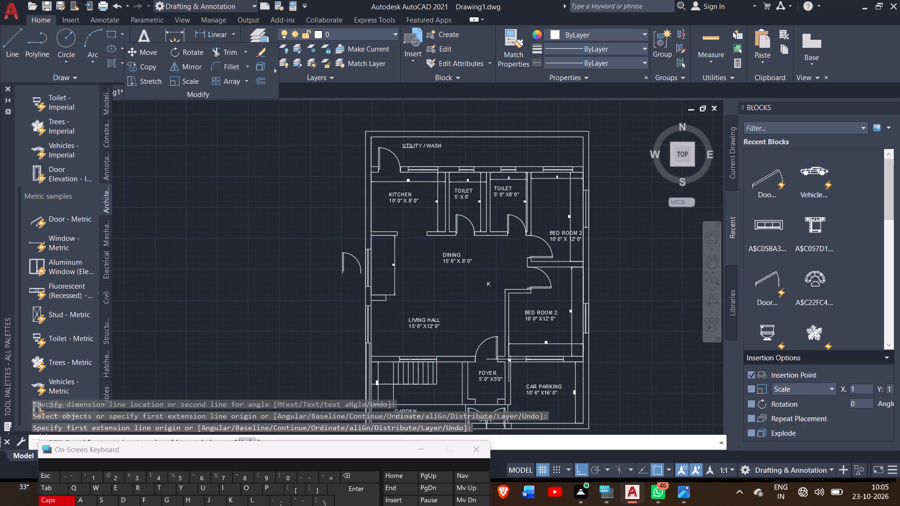
{"action": "left_click_drag", "start_coordinate": [576, 363], "coordinate": [577, 370]}
{"action": "left_click", "coordinate": [577, 370]}
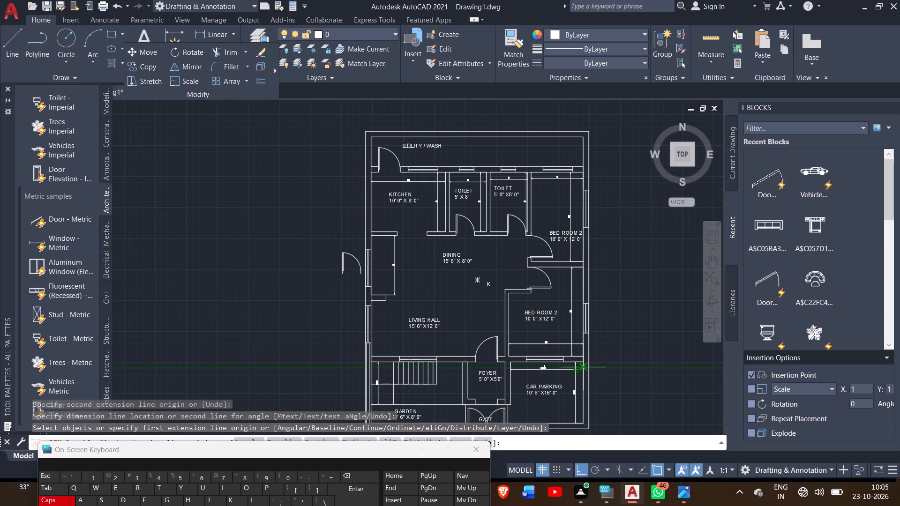
{"action": "right_click", "coordinate": [637, 336]}
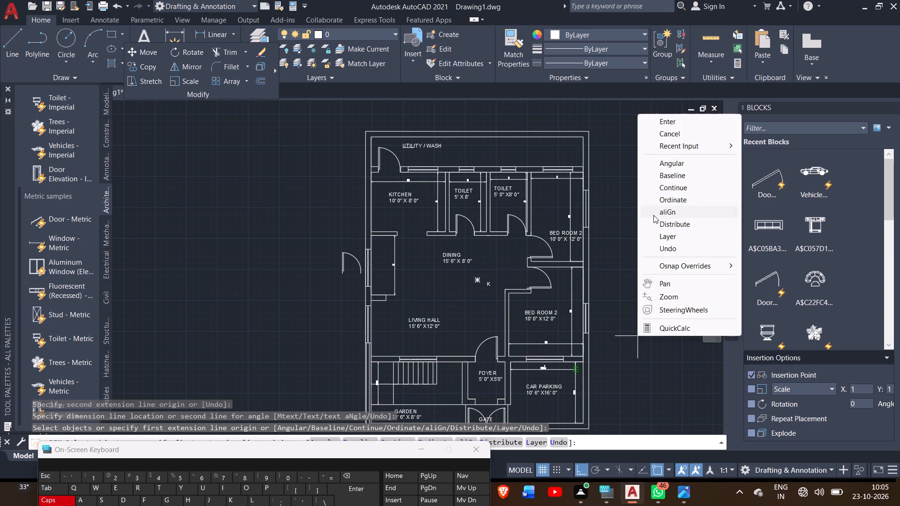
{"action": "left_click", "coordinate": [665, 123]}
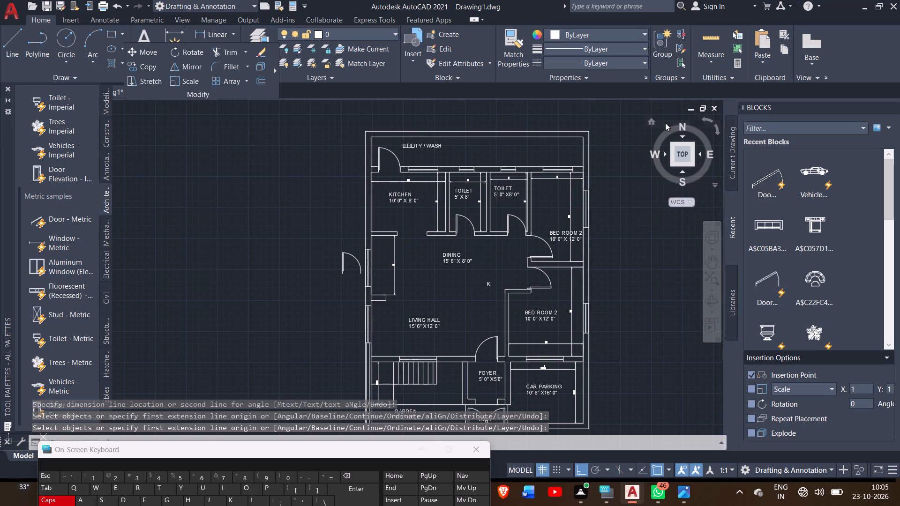
Insert the Trees - Imperial block in the empty space outside the plan, beside the lower bedroom's outer wall.
{"action": "left_click", "coordinate": [805, 330]}
{"action": "left_click", "coordinate": [630, 290]}
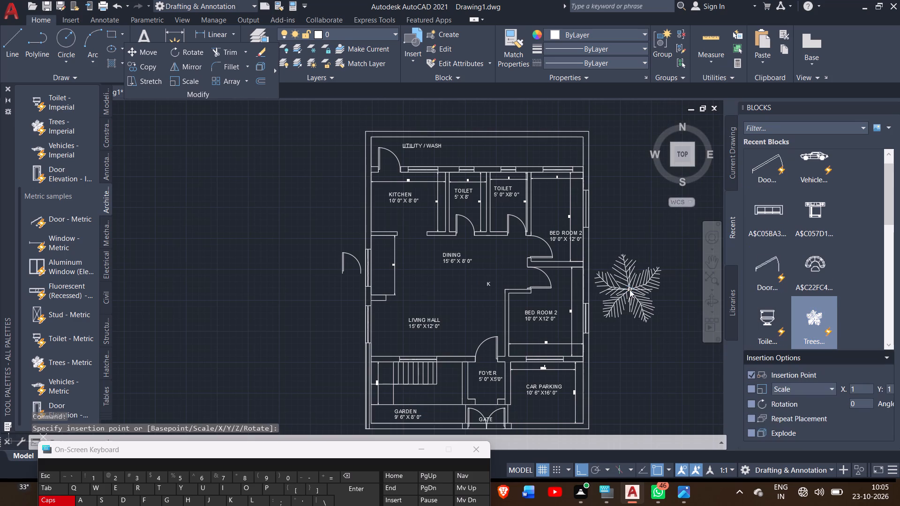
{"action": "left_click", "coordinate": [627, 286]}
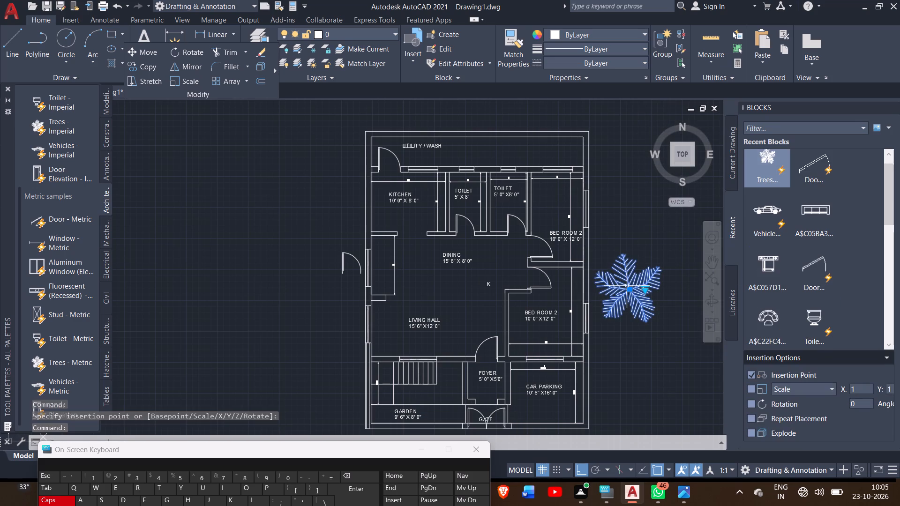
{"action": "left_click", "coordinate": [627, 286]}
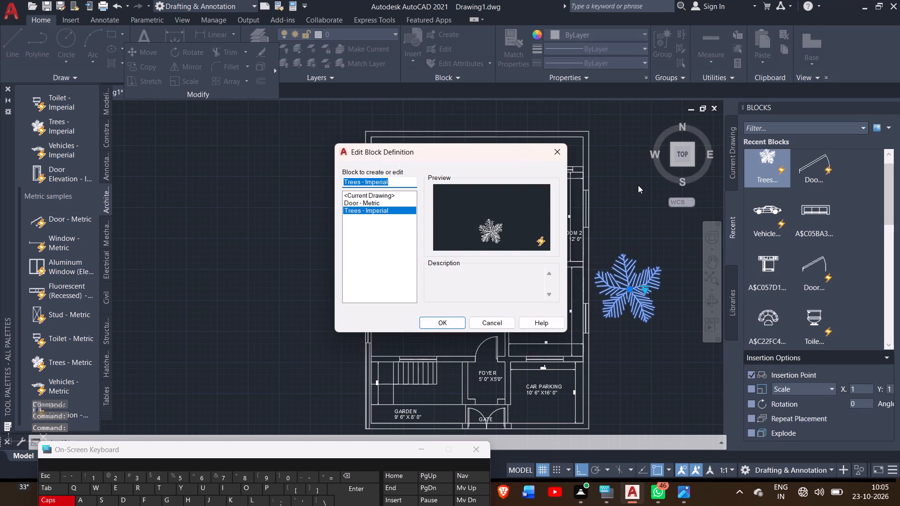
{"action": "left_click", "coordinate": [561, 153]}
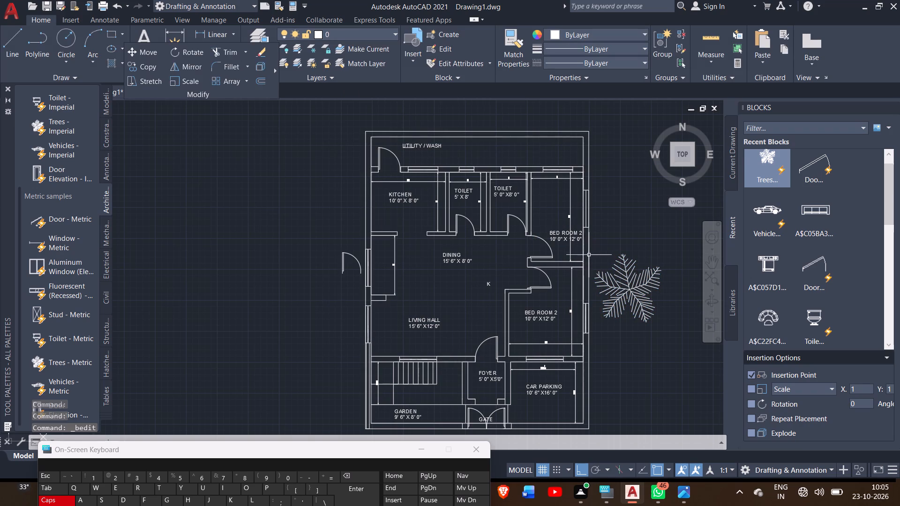
Scale the inserted tree down freehand to a small plant symbol, using a base point near its centre.
{"action": "left_click", "coordinate": [625, 268]}
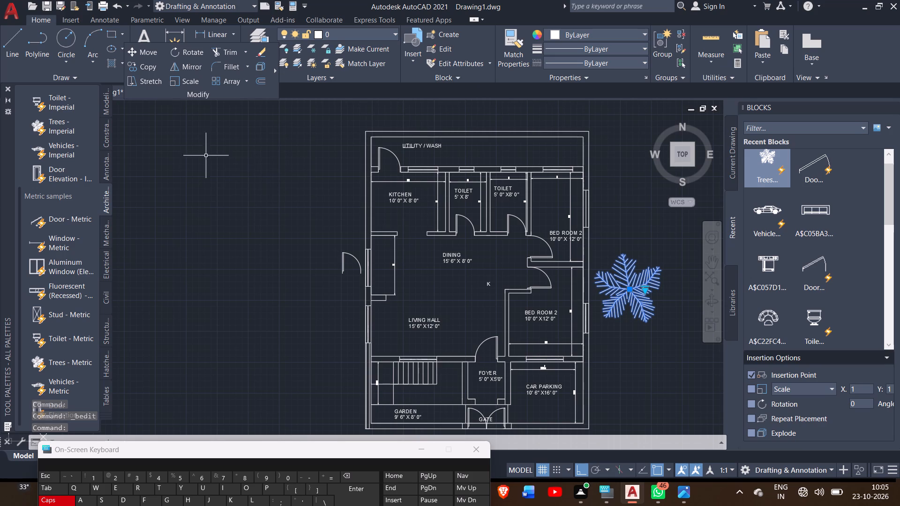
{"action": "left_click", "coordinate": [169, 80]}
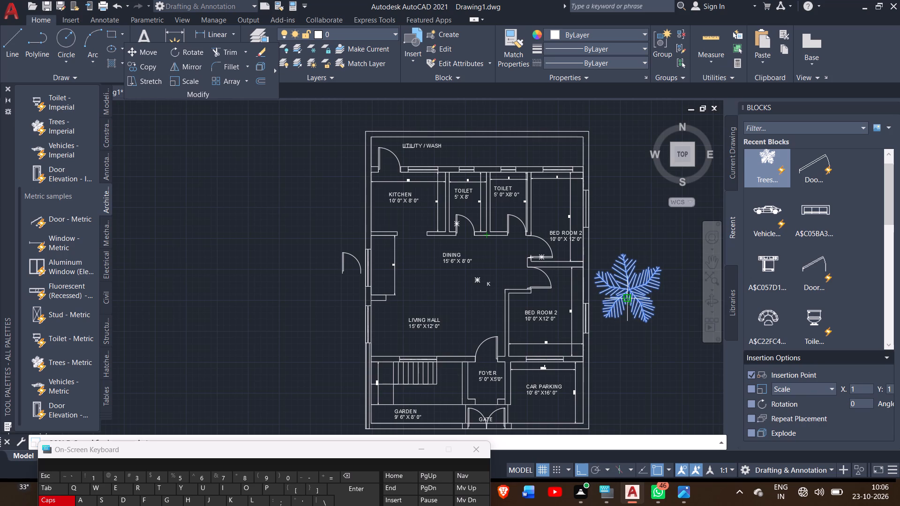
{"action": "left_click_drag", "start_coordinate": [624, 297], "coordinate": [630, 285]}
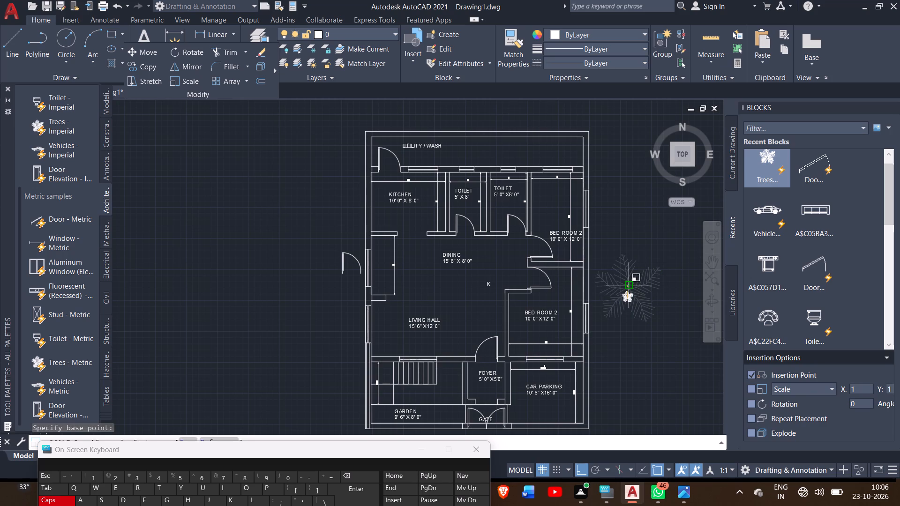
{"action": "left_click_drag", "start_coordinate": [630, 285], "coordinate": [629, 285]}
{"action": "left_click", "coordinate": [629, 285]}
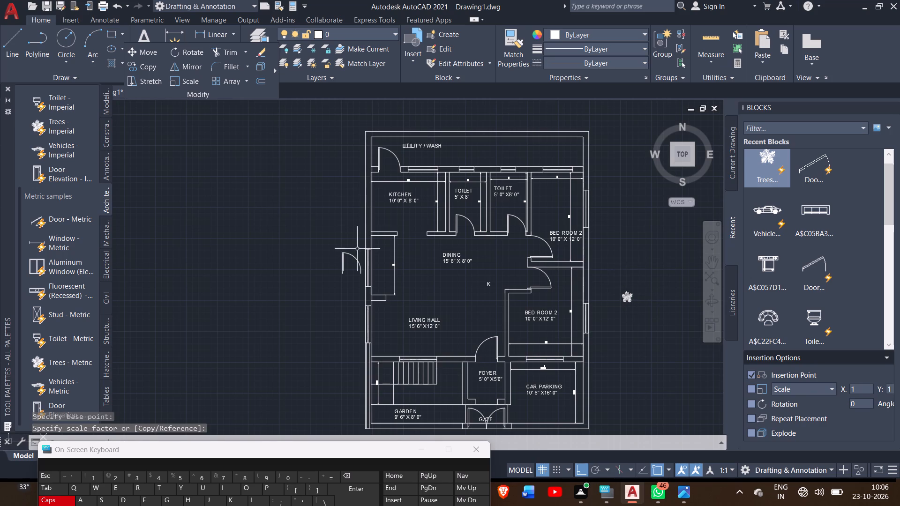
Copy the small tree into the garden with ortho off, placing four copies in a row on both sides of the GARDEN label.
{"action": "left_click", "coordinate": [151, 70]}
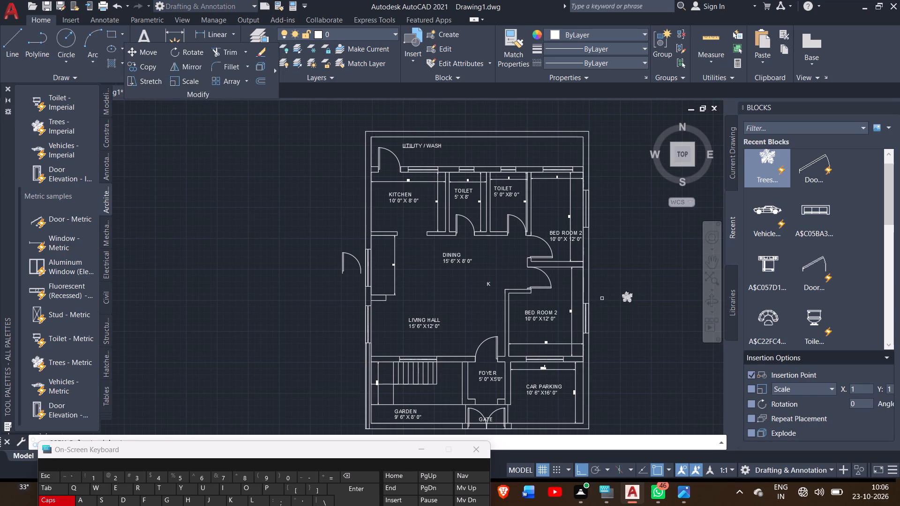
{"action": "left_click", "coordinate": [625, 298]}
{"action": "right_click", "coordinate": [625, 298]}
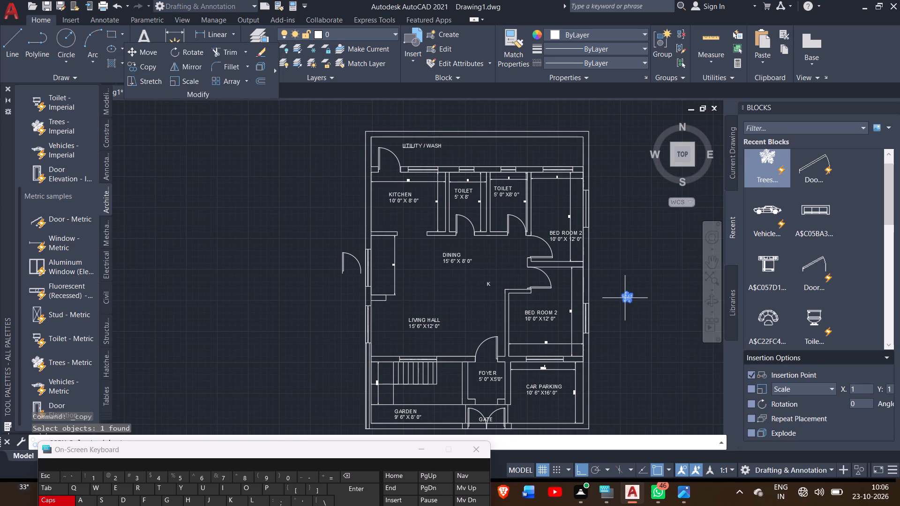
{"action": "left_click", "coordinate": [625, 298]}
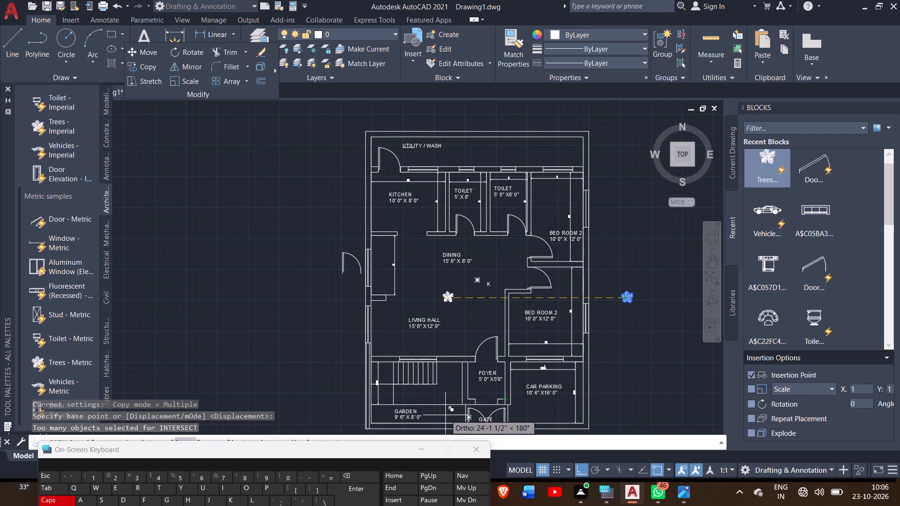
{"action": "left_click", "coordinate": [582, 469]}
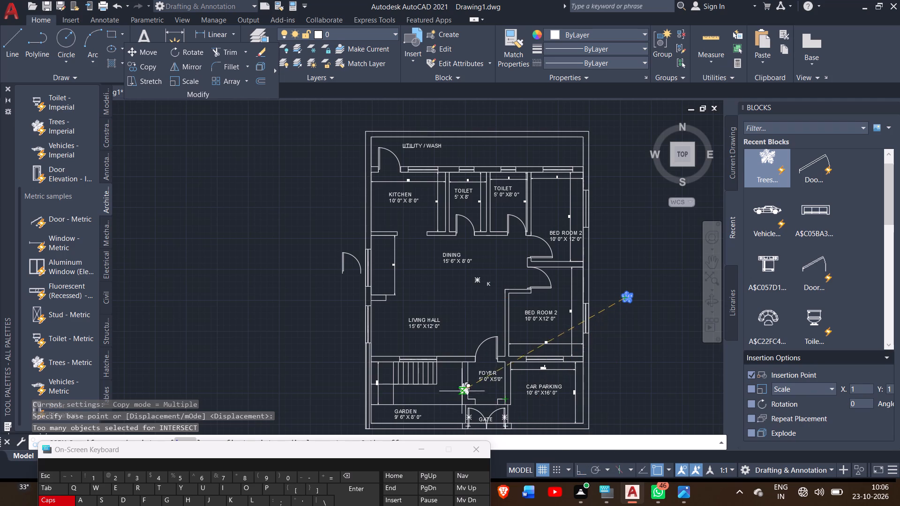
{"action": "left_click", "coordinate": [444, 416]}
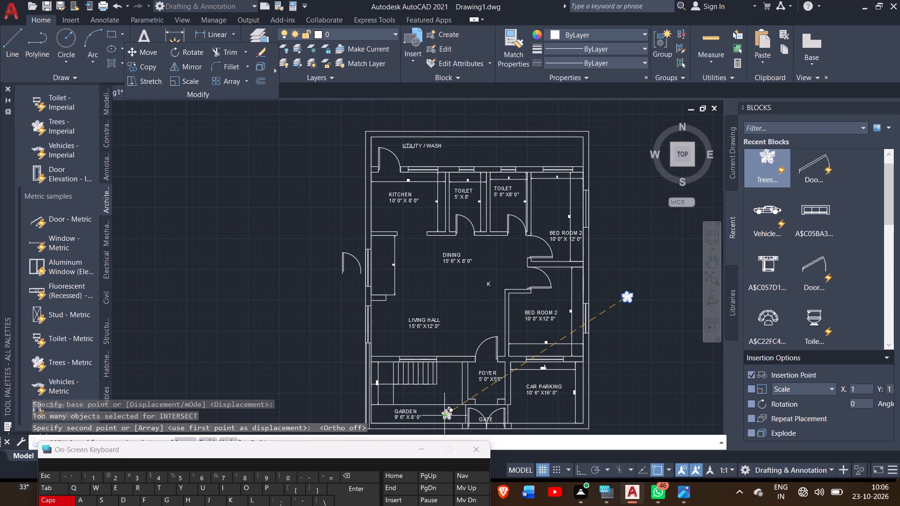
{"action": "left_click", "coordinate": [444, 416]}
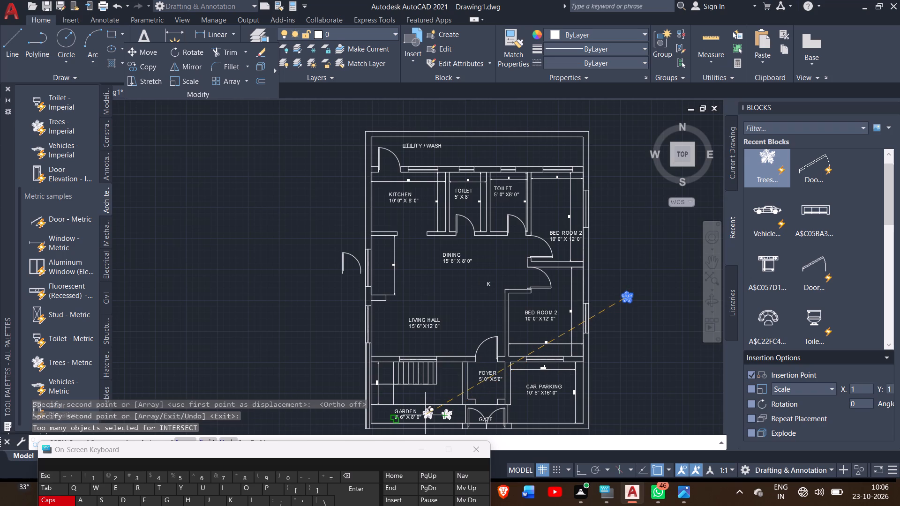
{"action": "left_click", "coordinate": [425, 415]}
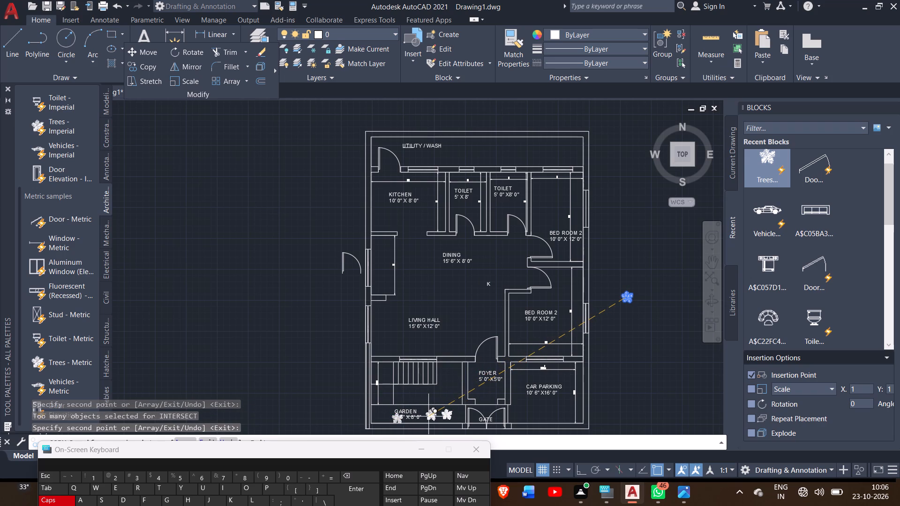
{"action": "left_click", "coordinate": [428, 417]}
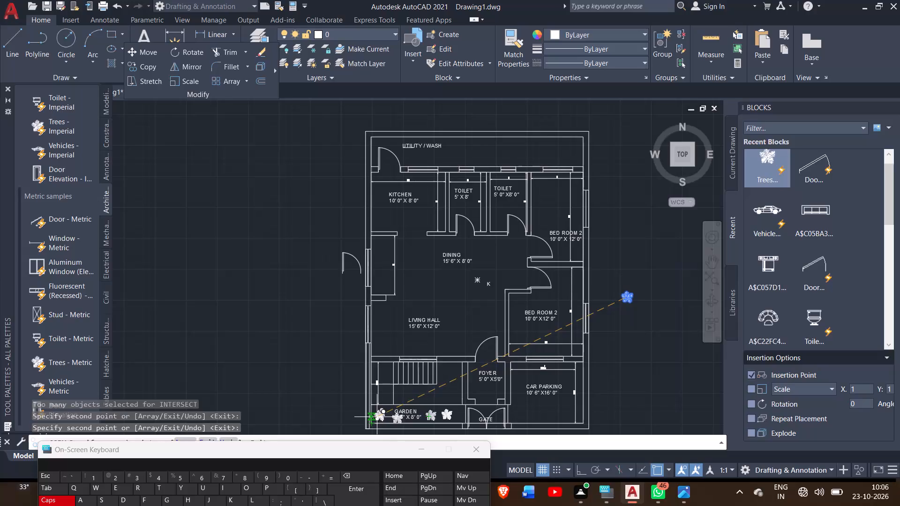
{"action": "left_click", "coordinate": [377, 417]}
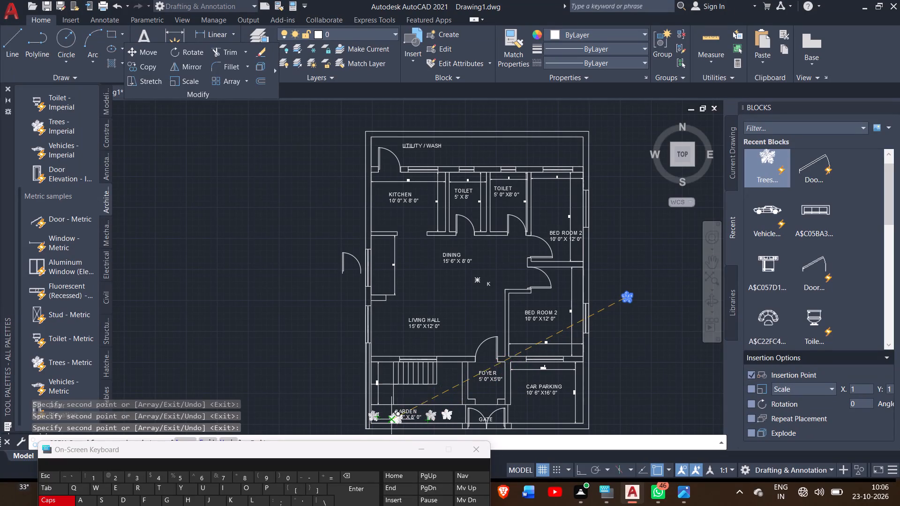
Place three more tree copies along the garden row, filling it towards the outer wall and the gate, and end the copy command.
{"action": "scroll", "coordinate": [383, 413], "scroll_direction": "down", "scroll_amount": 1}
{"action": "scroll", "coordinate": [383, 413], "scroll_direction": "up", "scroll_amount": 1}
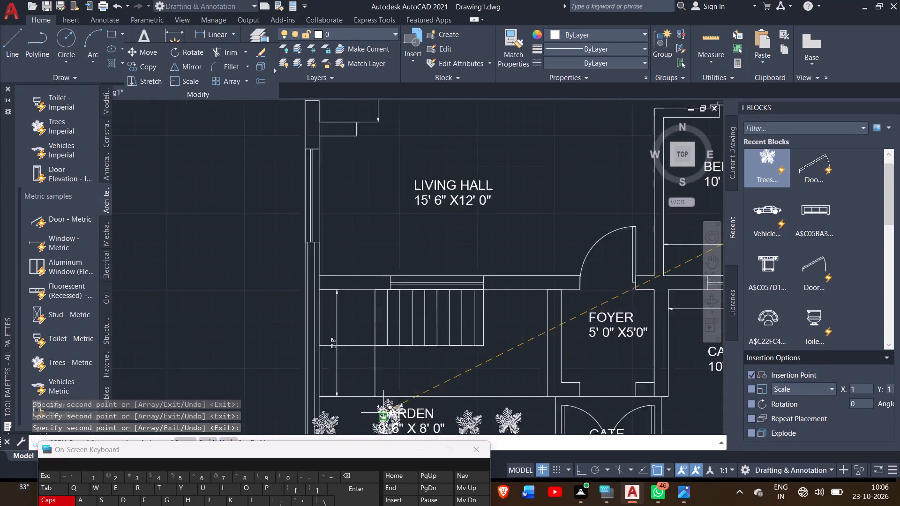
{"action": "scroll", "coordinate": [383, 413], "scroll_direction": "up", "scroll_amount": 1}
{"action": "scroll", "coordinate": [383, 413], "scroll_direction": "down", "scroll_amount": 2, "text": "ctrl"}
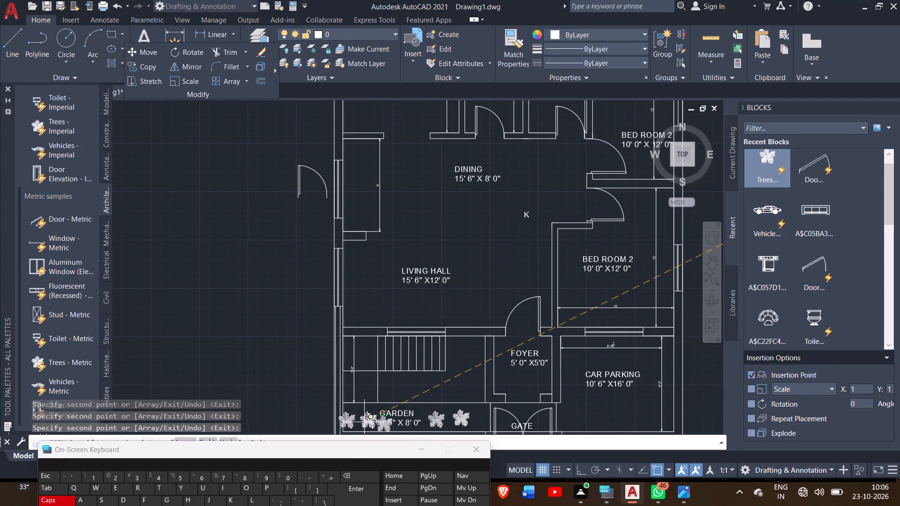
{"action": "left_click", "coordinate": [363, 424]}
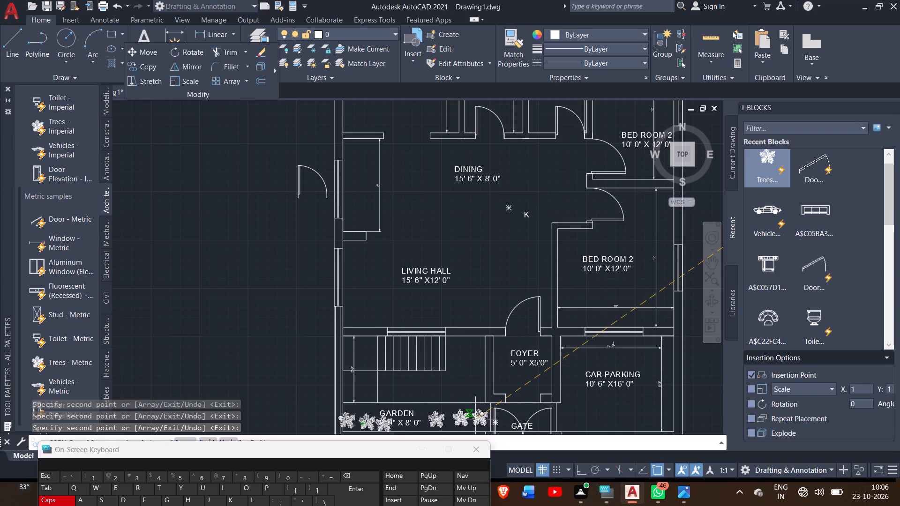
{"action": "left_click", "coordinate": [475, 419]}
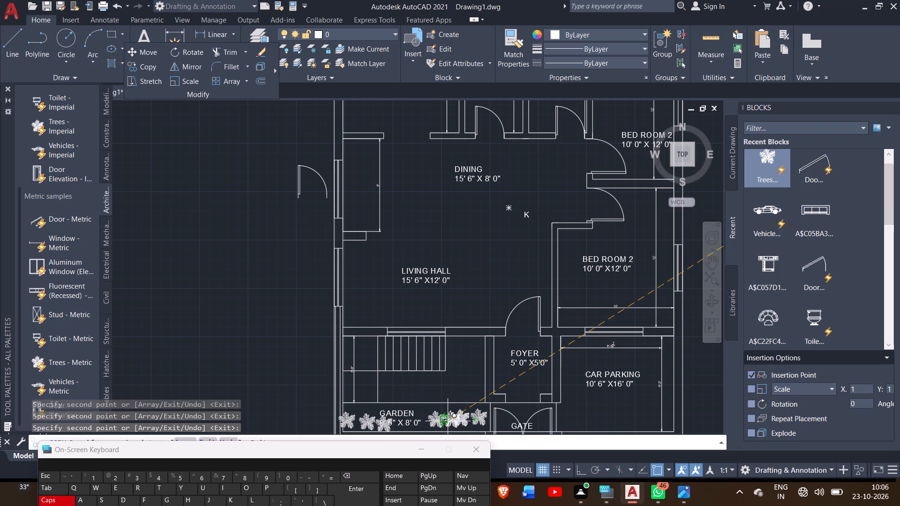
{"action": "left_click", "coordinate": [448, 420]}
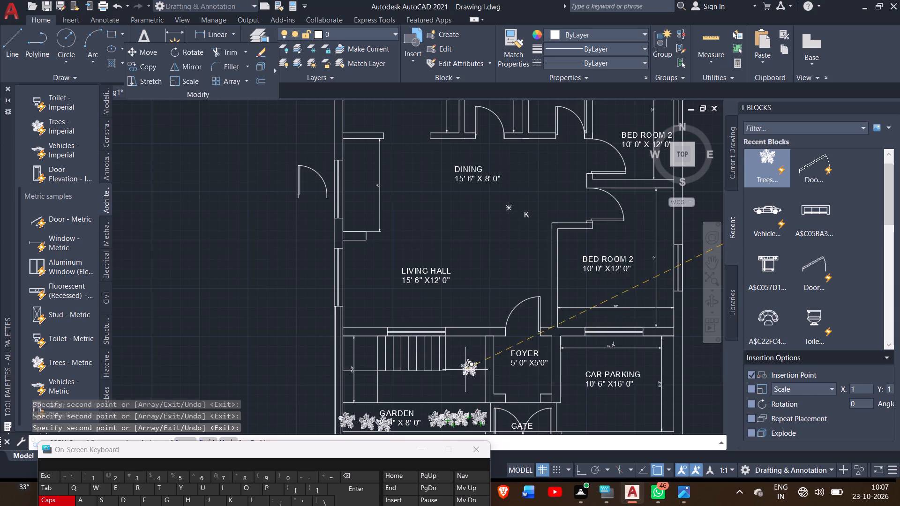
{"action": "scroll", "coordinate": [453, 370], "scroll_direction": "down", "scroll_amount": 1, "text": "ctrl"}
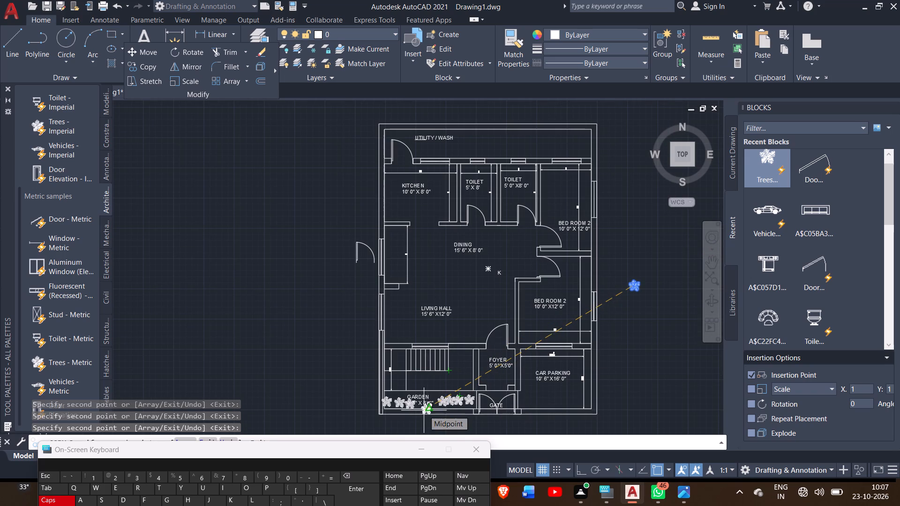
{"action": "right_click", "coordinate": [635, 327]}
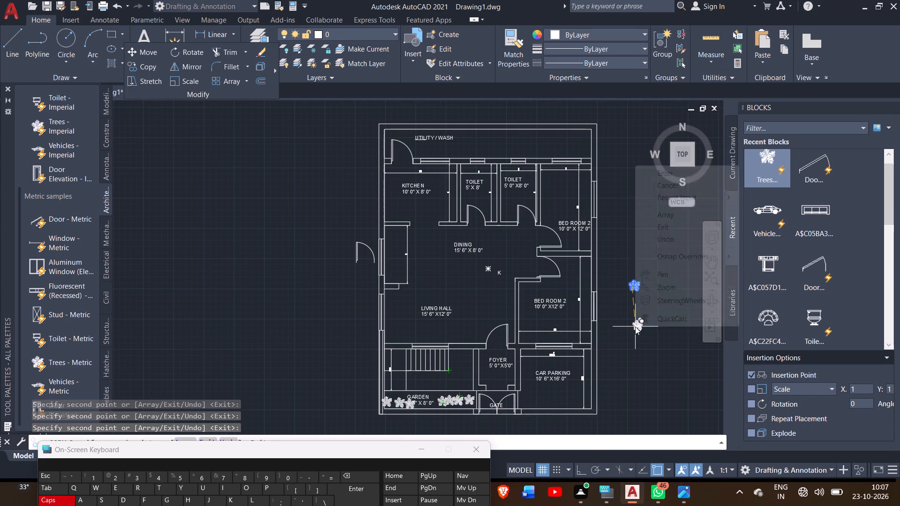
{"action": "left_click", "coordinate": [657, 171]}
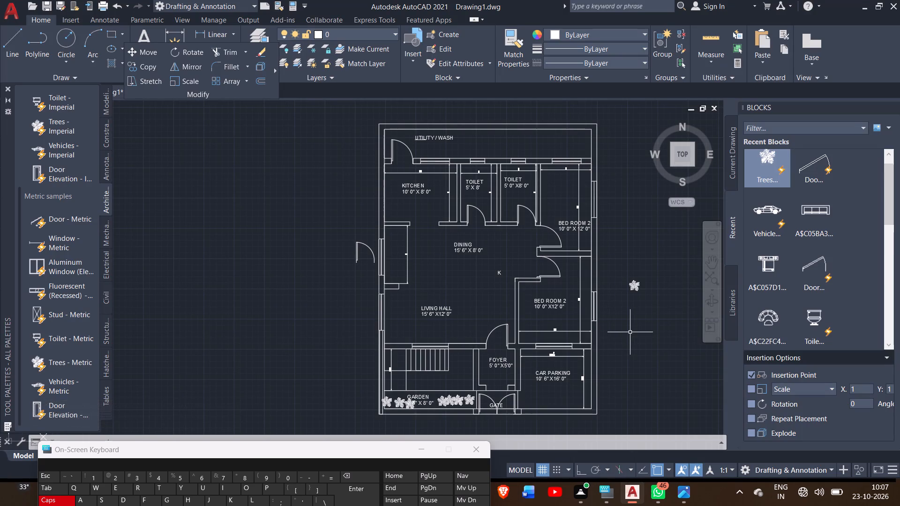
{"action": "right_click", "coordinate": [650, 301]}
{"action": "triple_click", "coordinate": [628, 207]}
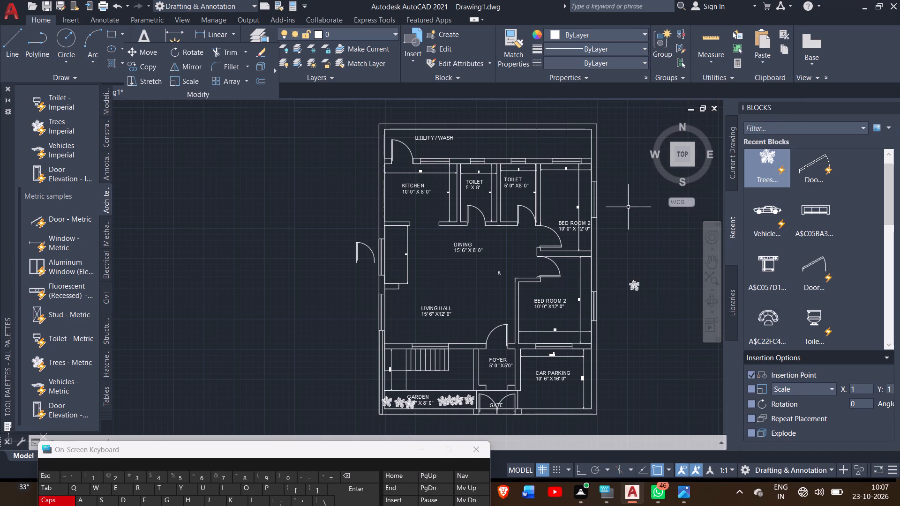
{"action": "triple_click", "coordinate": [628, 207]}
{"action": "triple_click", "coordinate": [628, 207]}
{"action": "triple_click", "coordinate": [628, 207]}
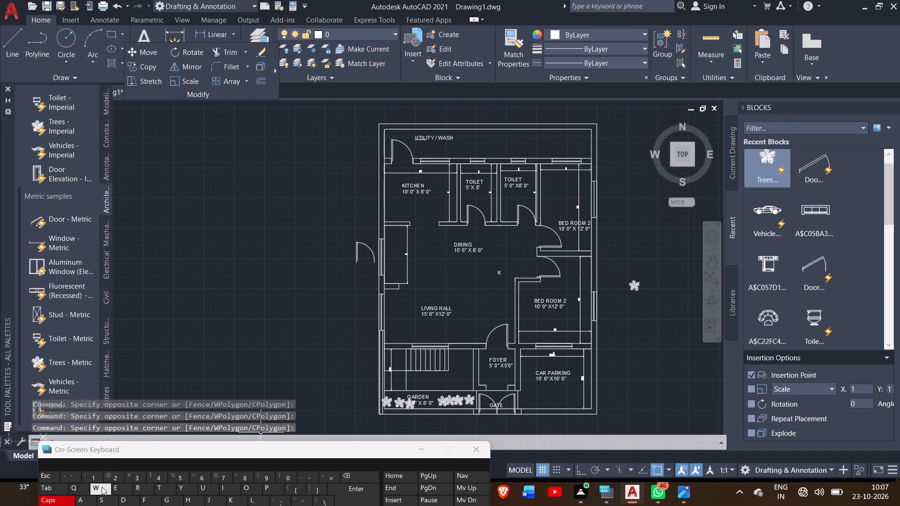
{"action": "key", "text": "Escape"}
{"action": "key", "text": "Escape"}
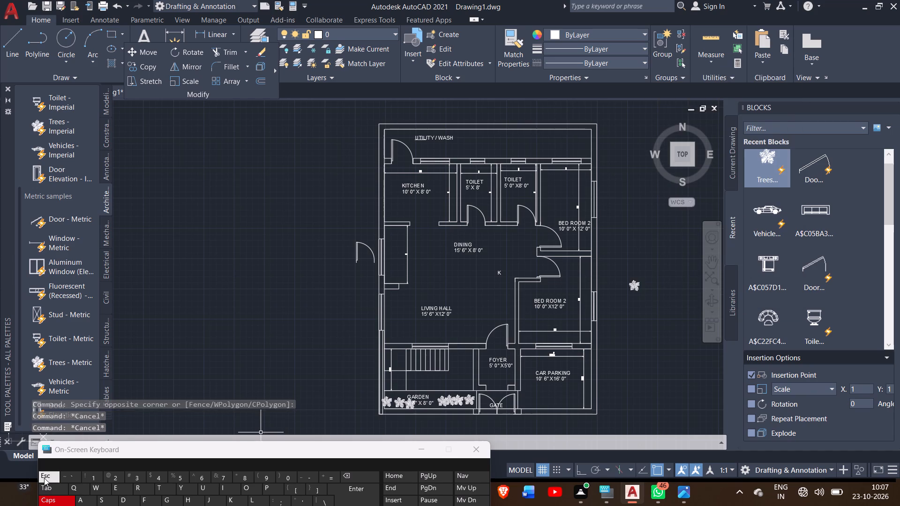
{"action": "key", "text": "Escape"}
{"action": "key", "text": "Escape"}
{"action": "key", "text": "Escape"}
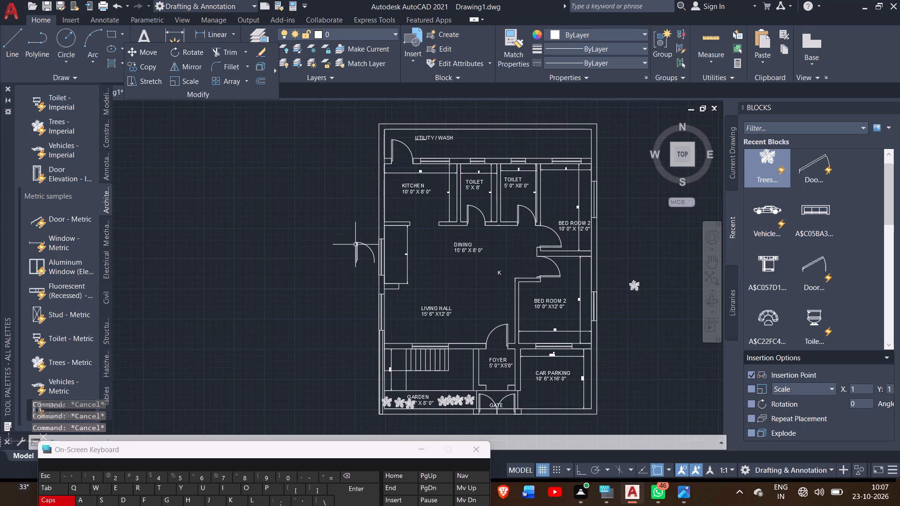
Delete the vertical dimension beside the dining area's outer wall.
{"action": "left_click", "coordinate": [407, 255]}
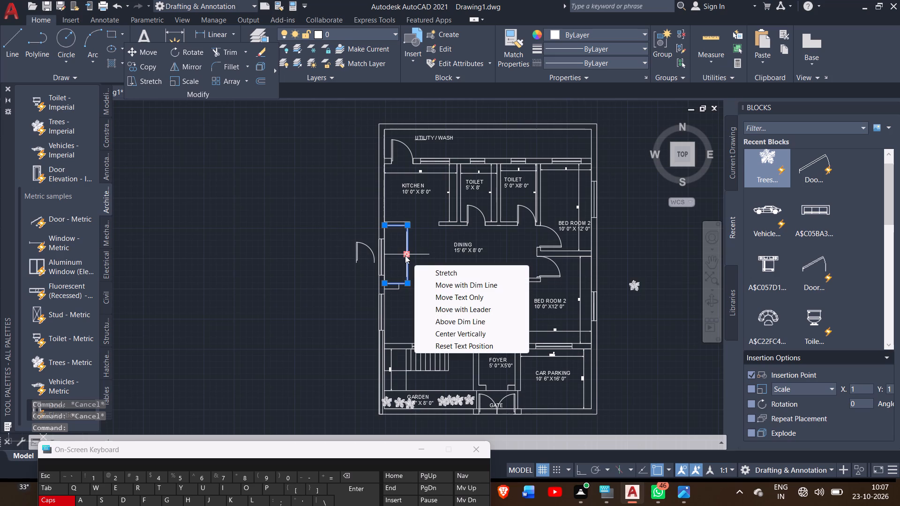
{"action": "key", "text": "Delete"}
Delete the selected vertical dimension between the two short wall stubs beside the dining area.
{"action": "key", "text": "Delete"}
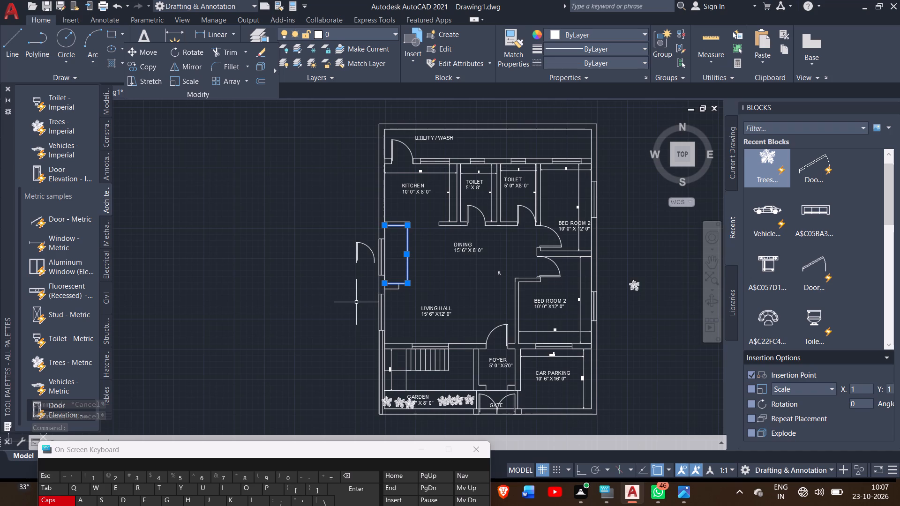
{"action": "key", "text": "Delete"}
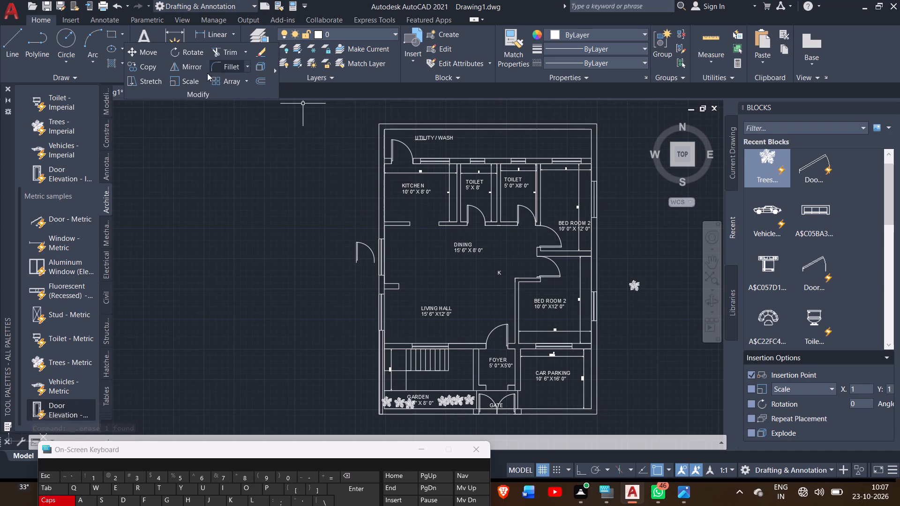
Start a hatch in colour 0,0,0 and pick the outer wall segments around the utility, living hall, car parking and garden sides.
{"action": "left_click", "coordinate": [110, 68]}
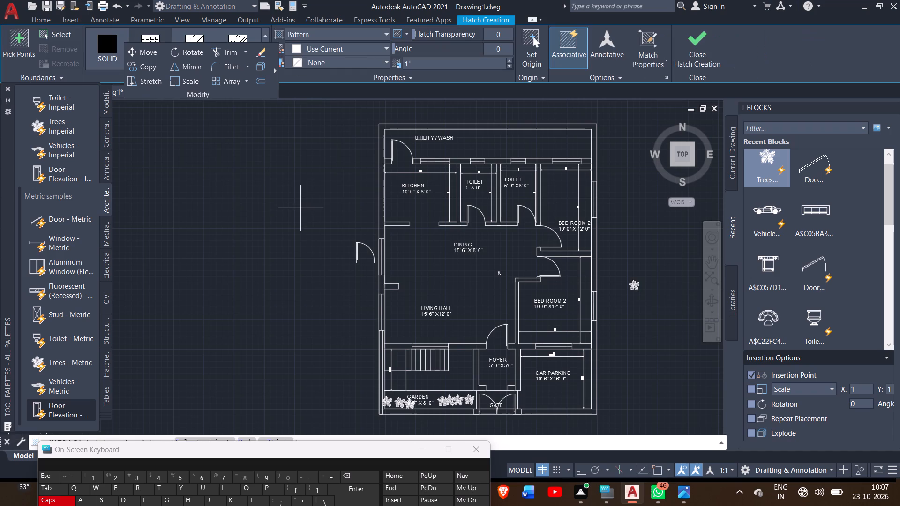
{"action": "left_click", "coordinate": [300, 46]}
{"action": "left_click", "coordinate": [292, 108]}
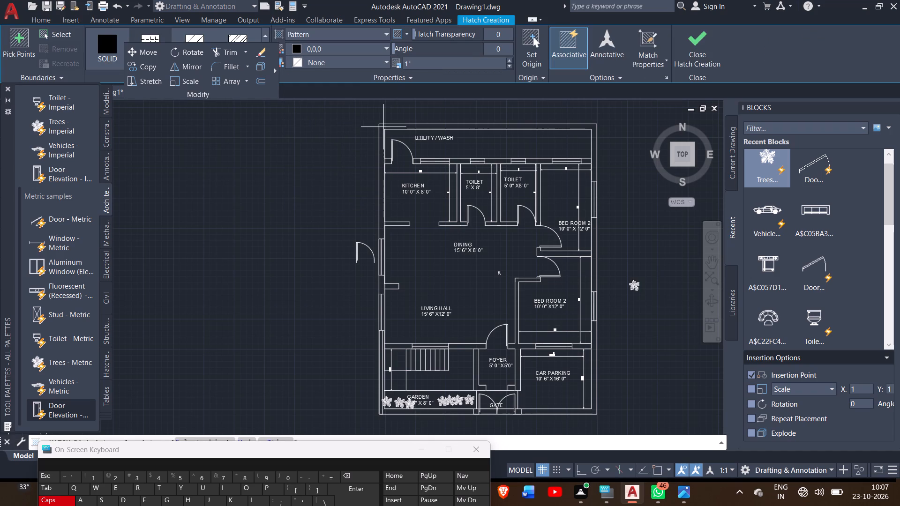
{"action": "left_click", "coordinate": [383, 127]}
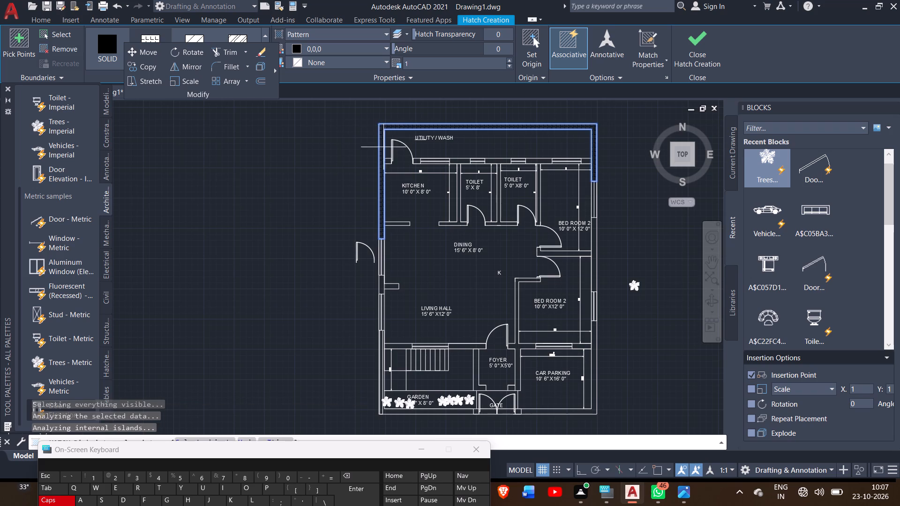
{"action": "left_click", "coordinate": [380, 287]}
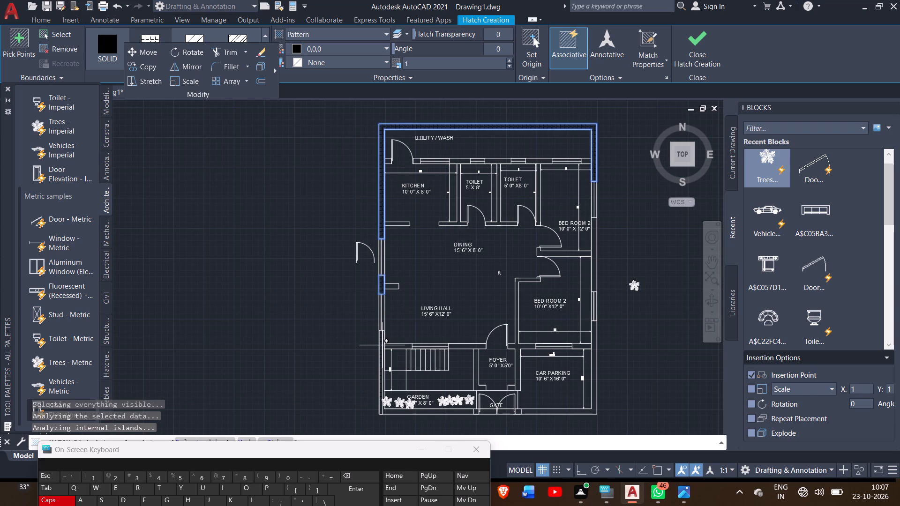
{"action": "scroll", "coordinate": [382, 345], "scroll_direction": "down", "scroll_amount": 2}
{"action": "scroll", "coordinate": [382, 345], "scroll_direction": "up", "scroll_amount": 1}
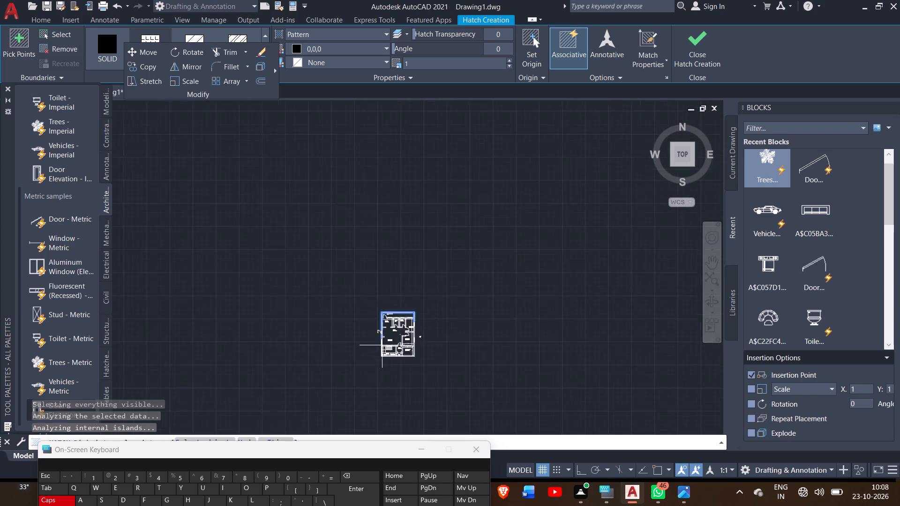
{"action": "scroll", "coordinate": [382, 345], "scroll_direction": "up", "scroll_amount": 5, "text": "ctrl"}
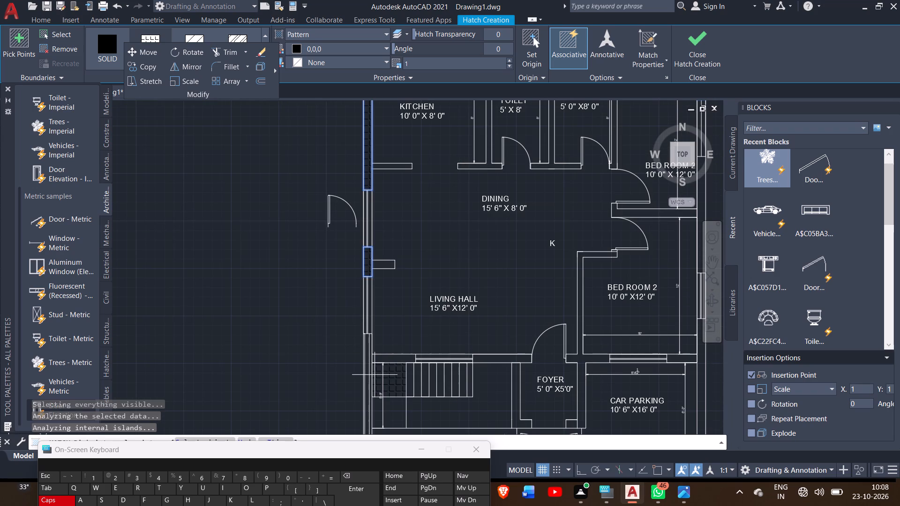
{"action": "scroll", "coordinate": [375, 375], "scroll_direction": "down", "scroll_amount": 1, "text": "ctrl"}
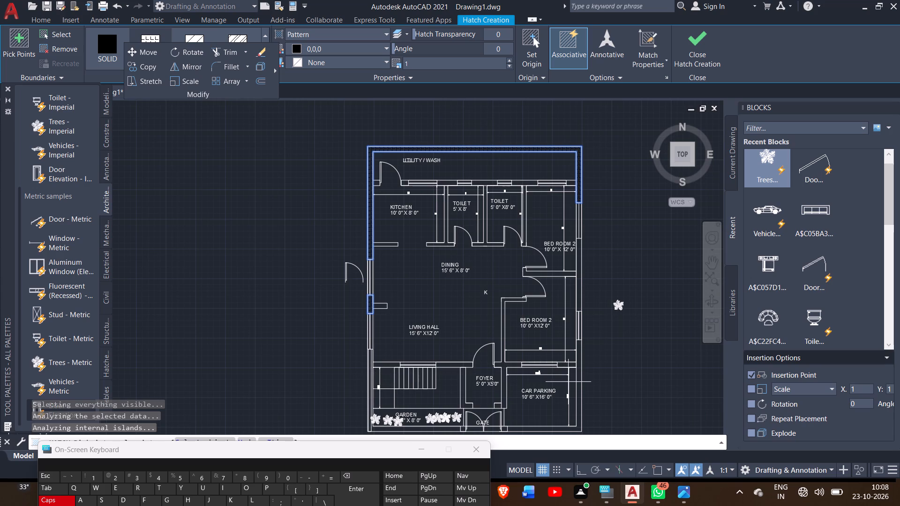
{"action": "left_click", "coordinate": [578, 392]}
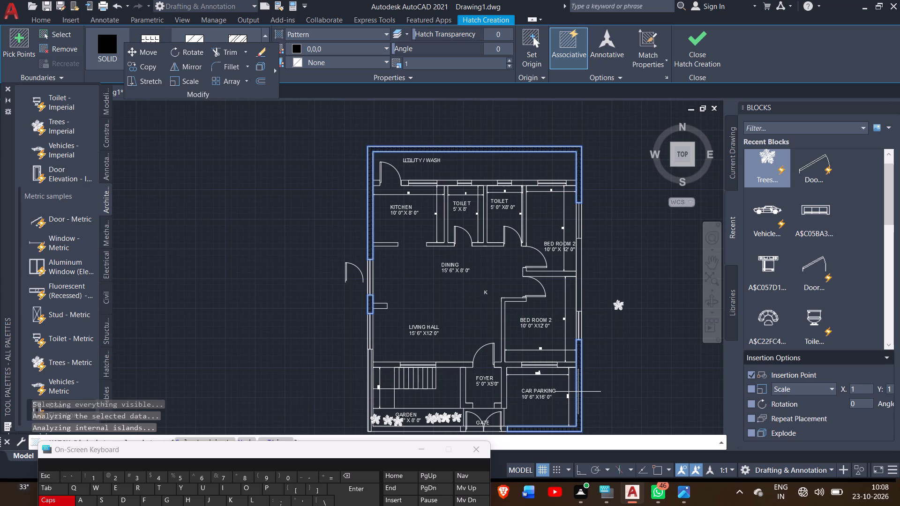
{"action": "left_click", "coordinate": [429, 428]}
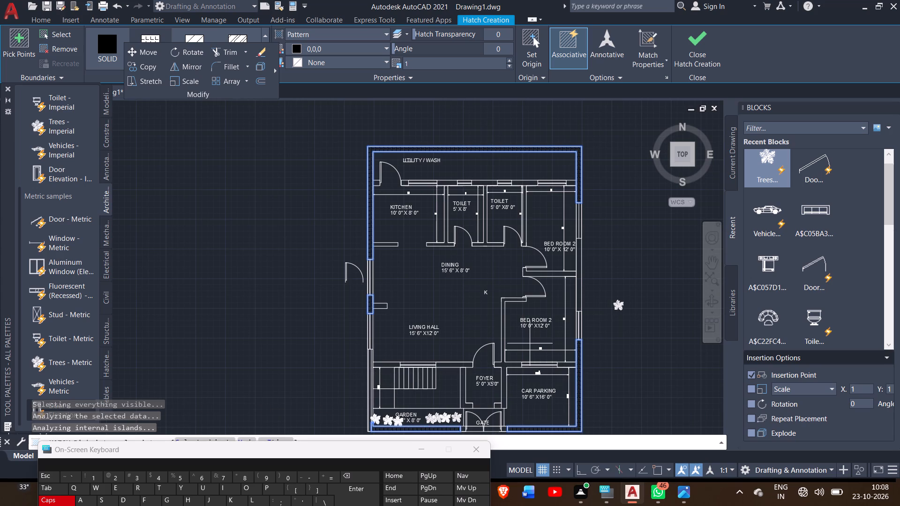
Add the outer wall segment beside the two bedrooms and the partition wall between them to the hatch.
{"action": "scroll", "coordinate": [574, 275], "scroll_direction": "up", "scroll_amount": 3, "text": "ctrl"}
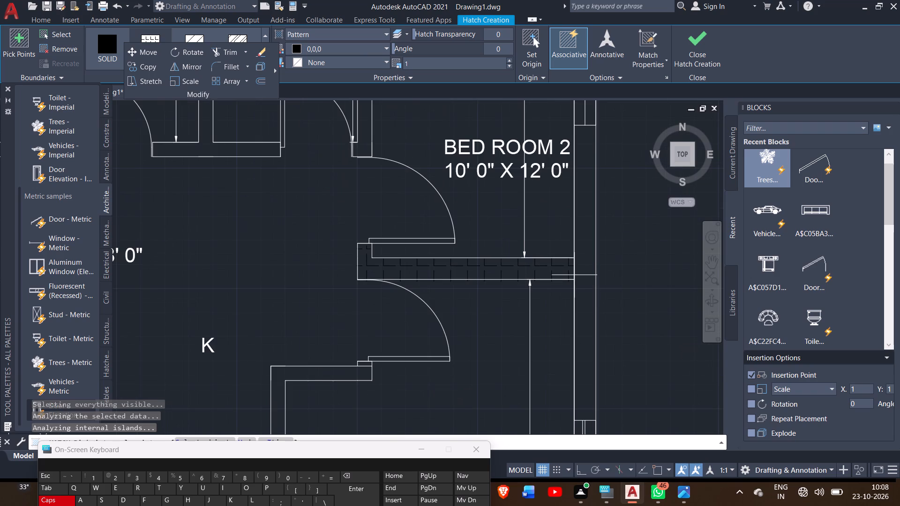
{"action": "left_click", "coordinate": [585, 277]}
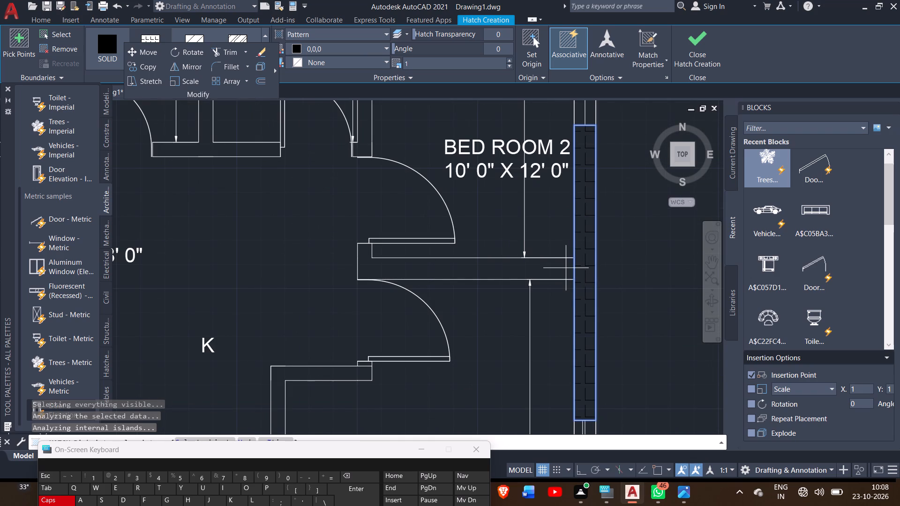
{"action": "left_click", "coordinate": [565, 268]}
Keep the hatch colour at 0,0,0 and add the four wall segments separating the utility area from the toilets and rear bedroom.
{"action": "scroll", "coordinate": [565, 273], "scroll_direction": "down", "scroll_amount": 2, "text": "ctrl"}
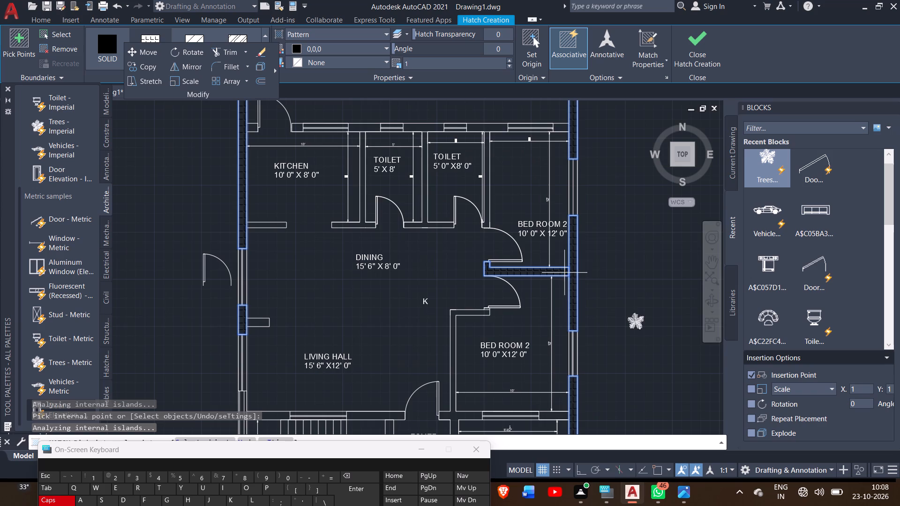
{"action": "left_click", "coordinate": [293, 51]}
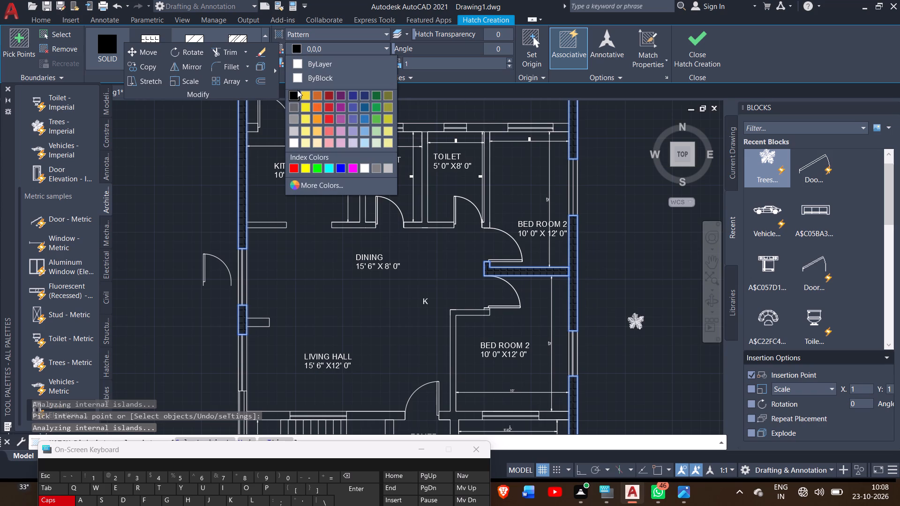
{"action": "left_click", "coordinate": [297, 92]}
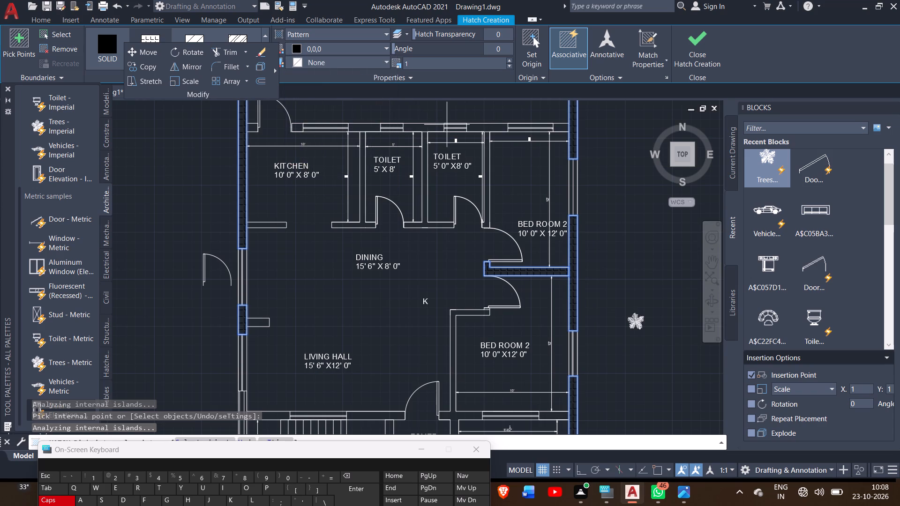
{"action": "left_click", "coordinate": [426, 131]}
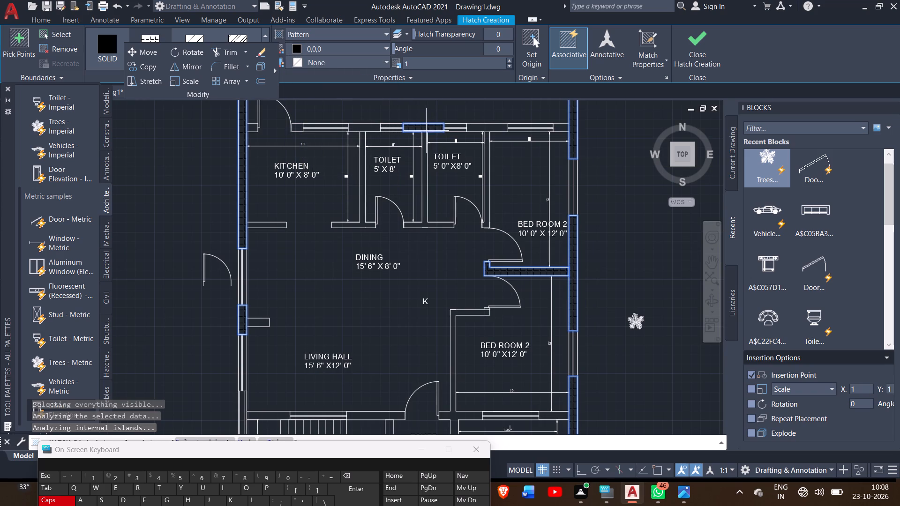
{"action": "left_click", "coordinate": [478, 124]}
{"action": "left_click", "coordinate": [563, 126]}
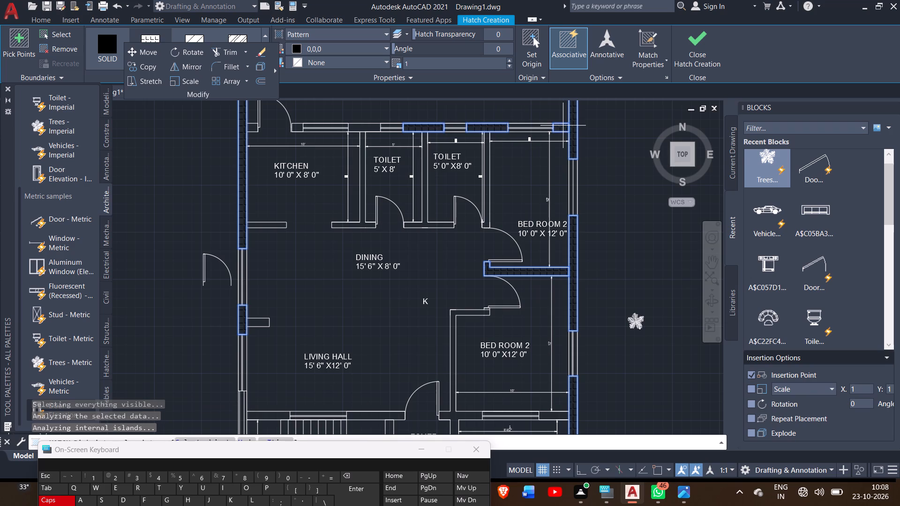
{"action": "left_click", "coordinate": [364, 131]}
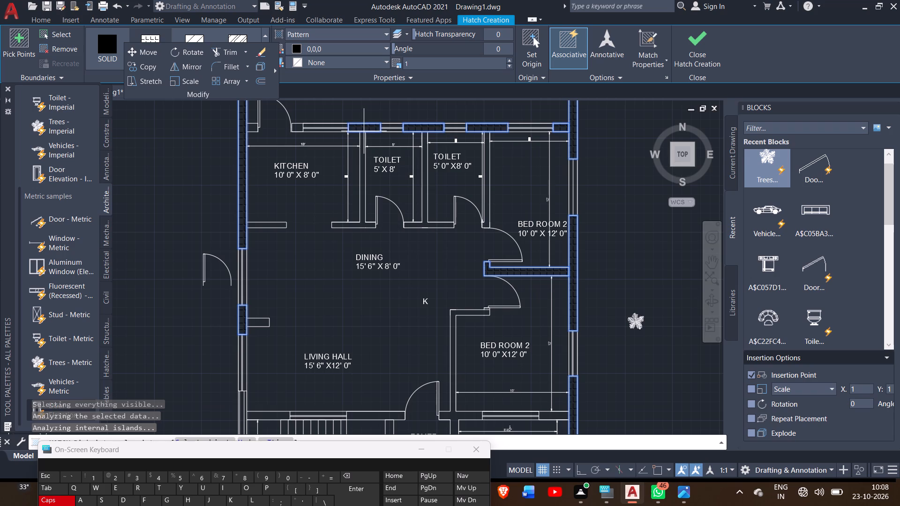
Add the toilet partition walls, the short kitchen wall and the wall stub above the living hall to the hatch.
{"action": "left_click", "coordinate": [487, 165]}
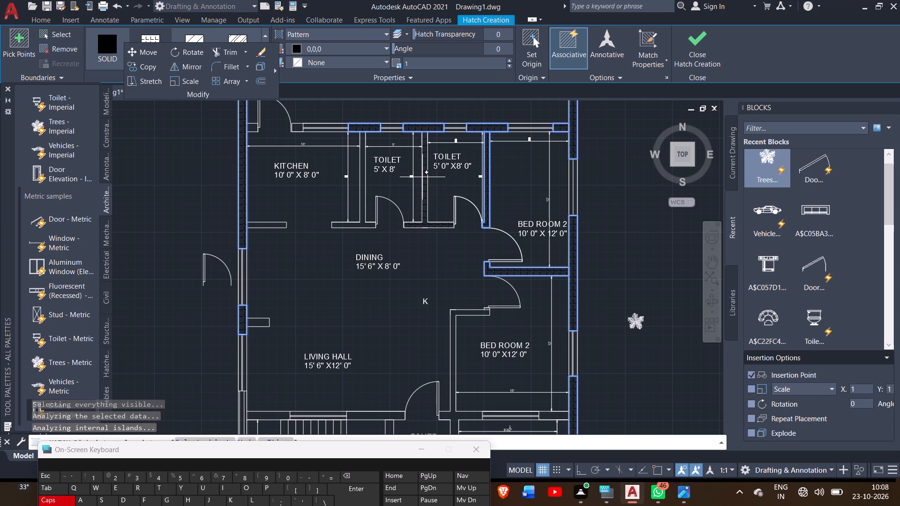
{"action": "left_click", "coordinate": [425, 177]}
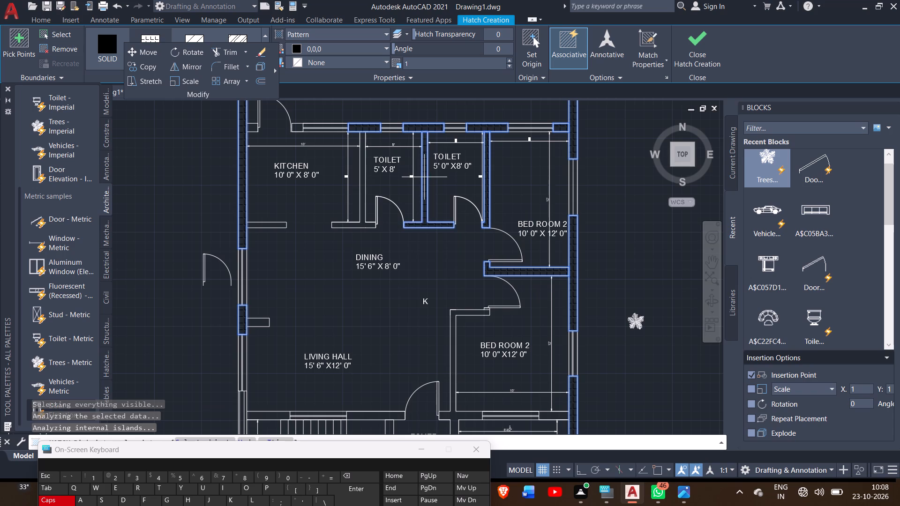
{"action": "left_click", "coordinate": [363, 190]}
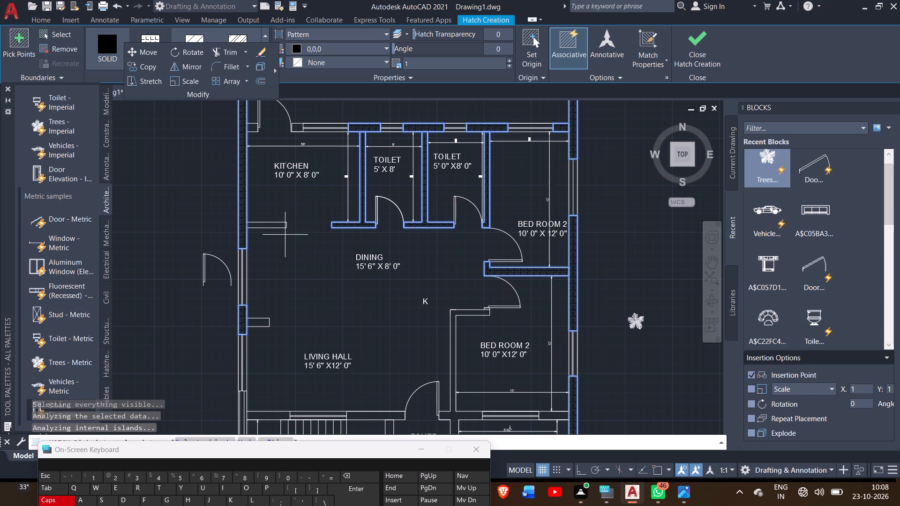
{"action": "left_click", "coordinate": [268, 226]}
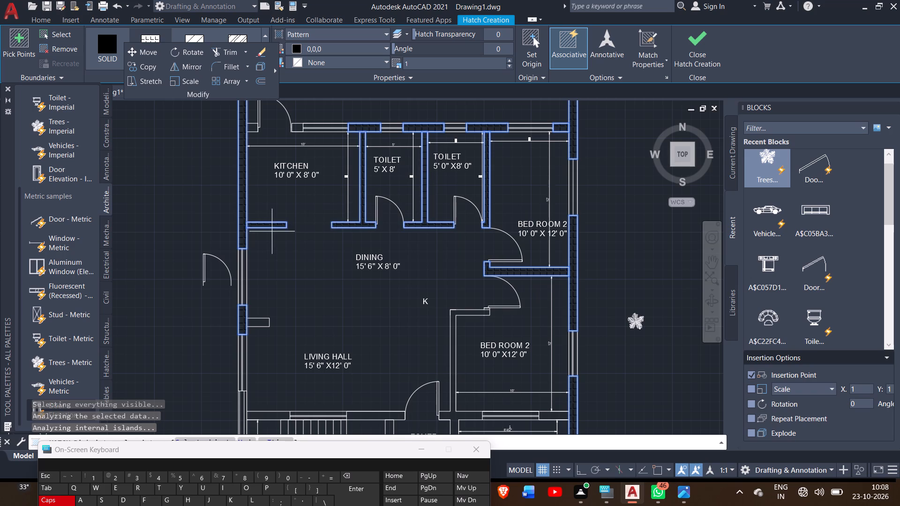
{"action": "left_click", "coordinate": [266, 324]}
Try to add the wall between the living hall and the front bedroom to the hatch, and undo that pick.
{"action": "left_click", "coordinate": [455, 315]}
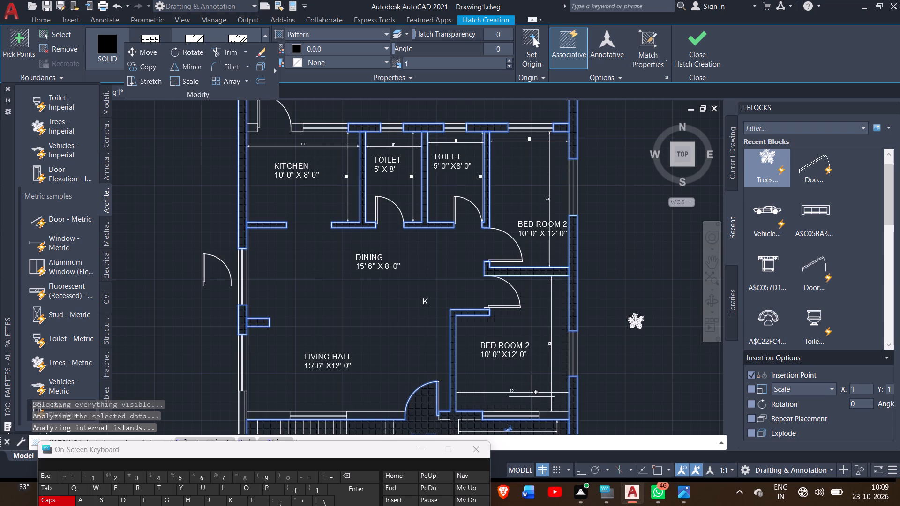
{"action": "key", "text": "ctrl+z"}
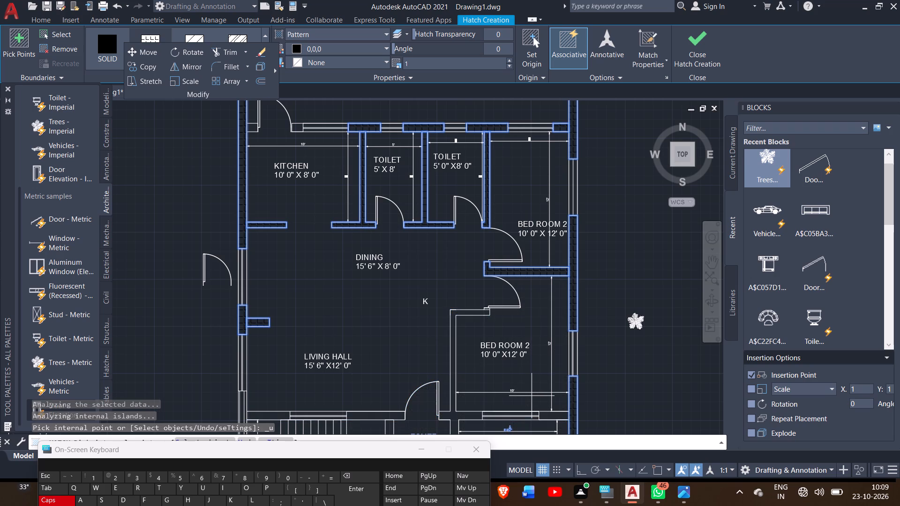
Change the hatch type to Solid.
{"action": "scroll", "coordinate": [532, 396], "scroll_direction": "up", "scroll_amount": 2, "text": "ctrl"}
{"action": "scroll", "coordinate": [532, 396], "scroll_direction": "down", "scroll_amount": 2, "text": "ctrl"}
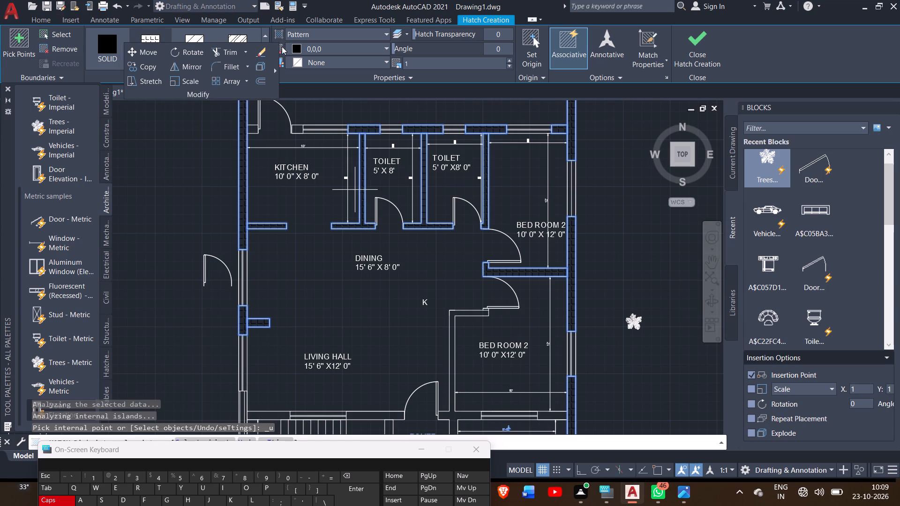
{"action": "left_click", "coordinate": [294, 38]}
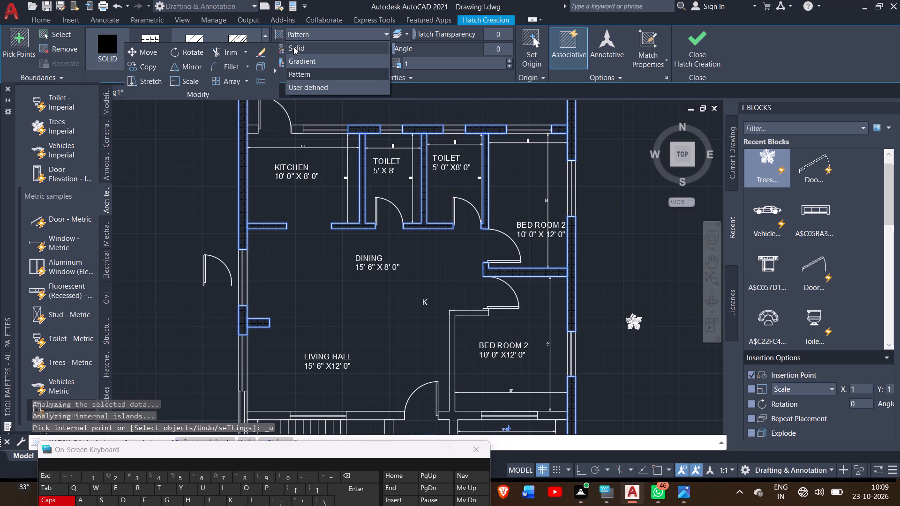
{"action": "left_click", "coordinate": [293, 47]}
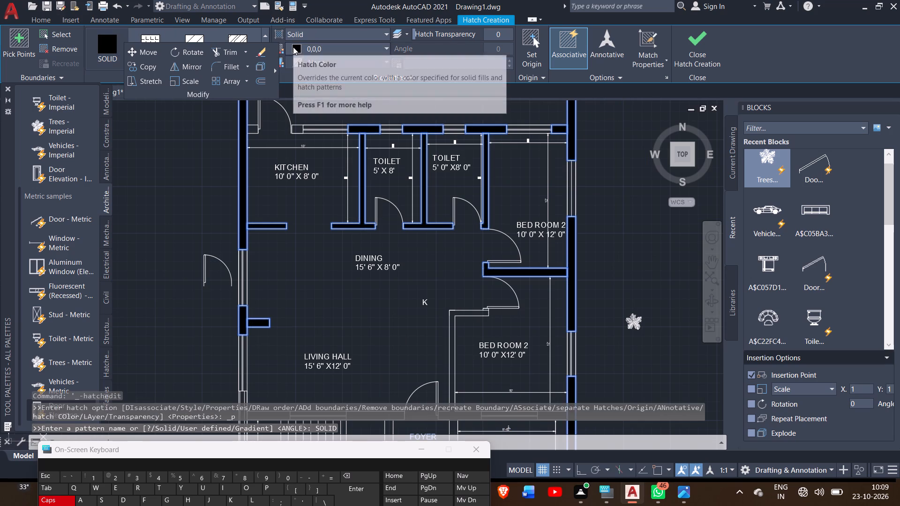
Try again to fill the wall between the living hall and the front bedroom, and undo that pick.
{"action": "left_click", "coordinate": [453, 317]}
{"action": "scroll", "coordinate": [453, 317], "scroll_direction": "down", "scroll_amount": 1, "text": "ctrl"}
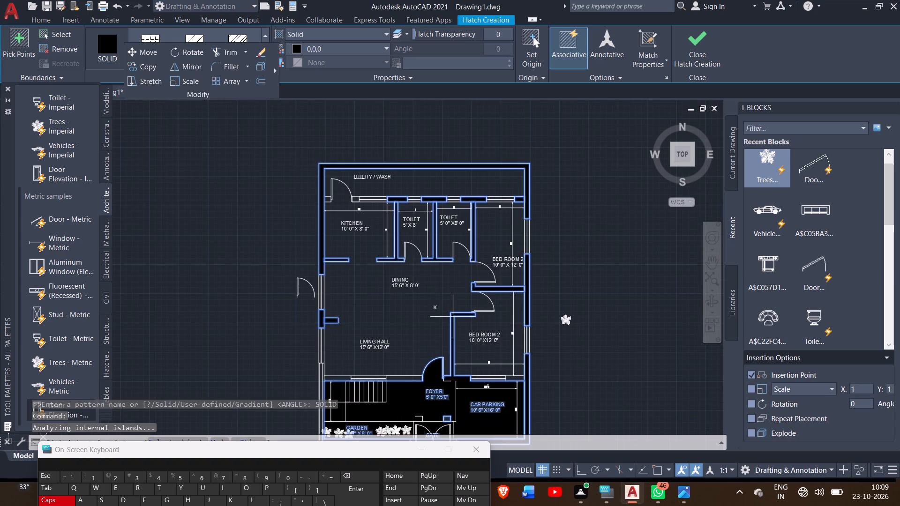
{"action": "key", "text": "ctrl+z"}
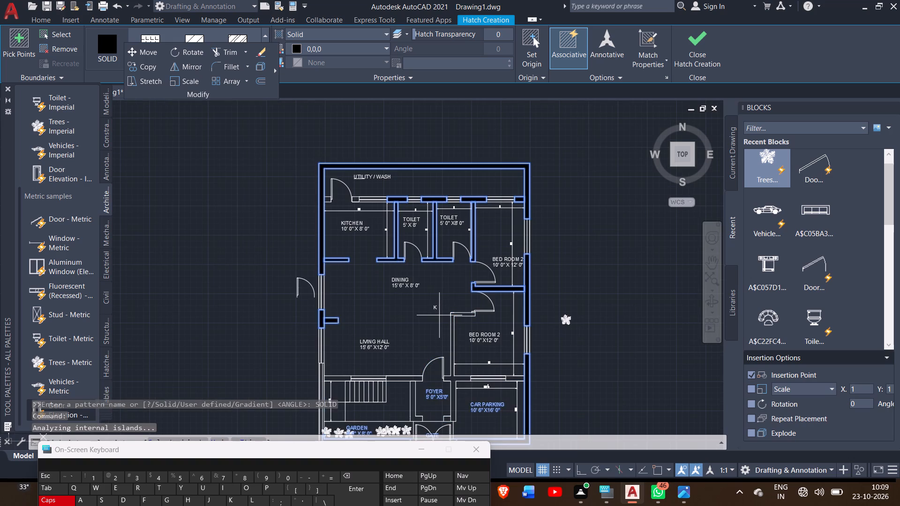
Fill the wall between the living hall and the front bedroom, picking inside its junction near the foyer door.
{"action": "scroll", "coordinate": [453, 374], "scroll_direction": "up", "scroll_amount": 3, "text": "ctrl"}
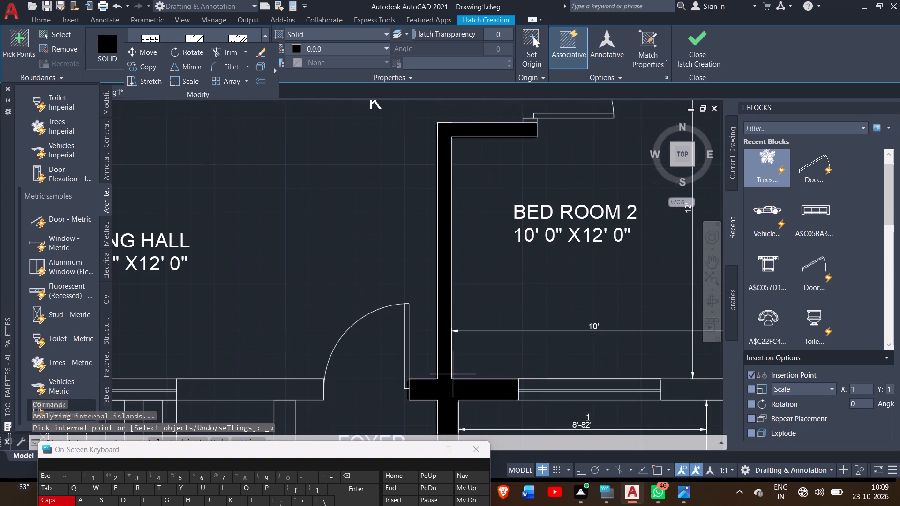
{"action": "left_click", "coordinate": [438, 397]}
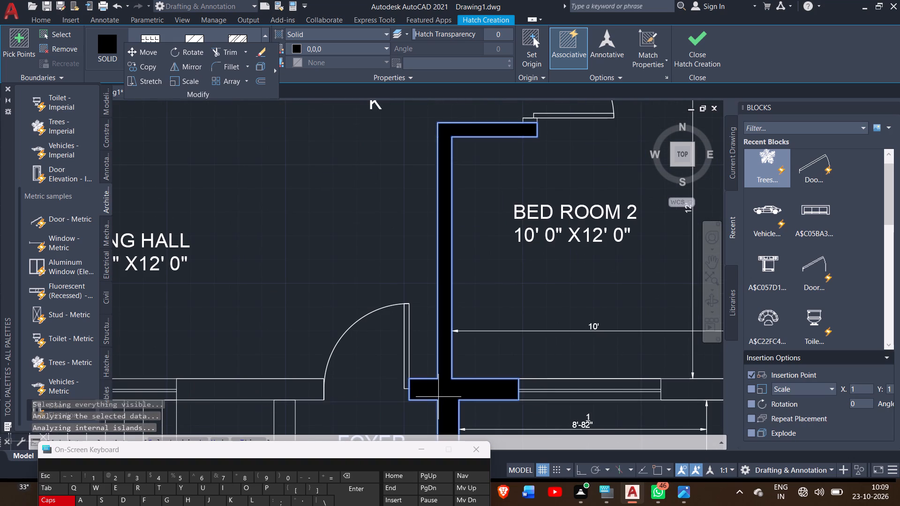
Add the front wall segments beside the car parking window and foyer door, plus the foyer's staircase-side wall, to the solid hatch.
{"action": "left_click", "coordinate": [681, 393]}
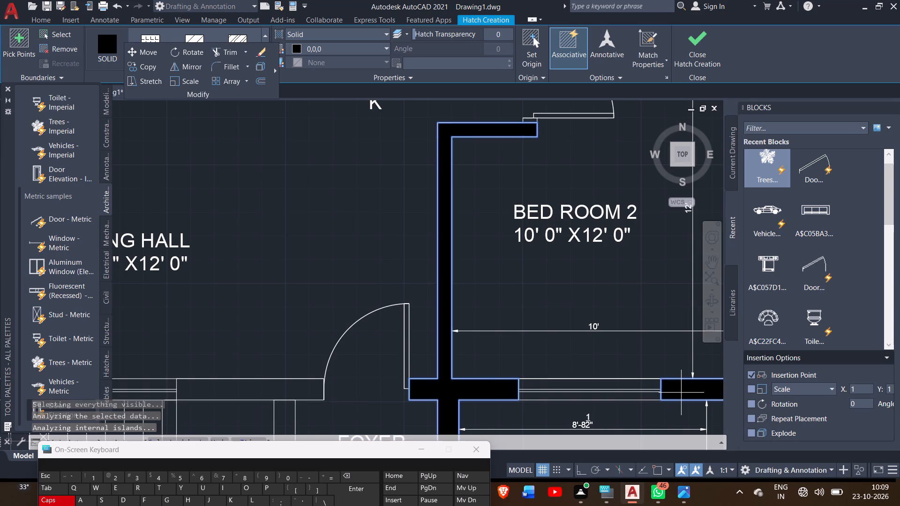
{"action": "left_click", "coordinate": [287, 384]}
{"action": "scroll", "coordinate": [287, 384], "scroll_direction": "down", "scroll_amount": 1, "text": "ctrl"}
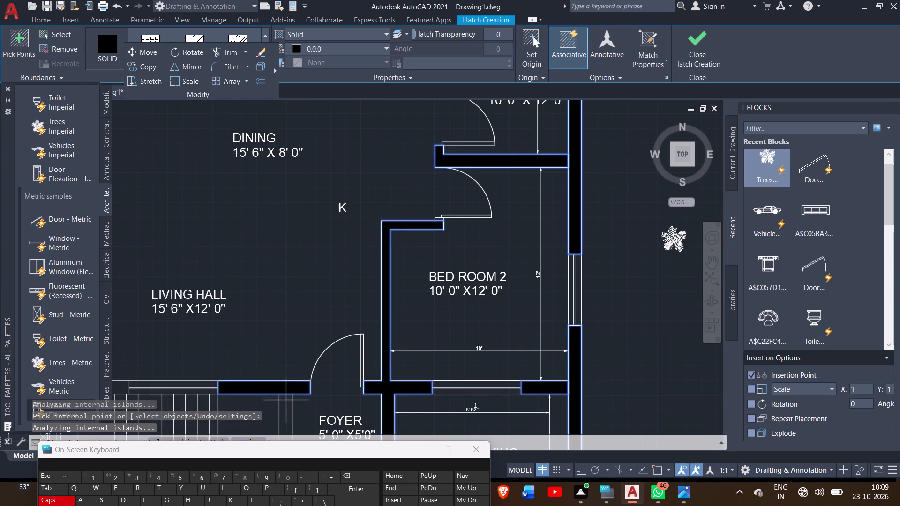
{"action": "left_click", "coordinate": [287, 406]}
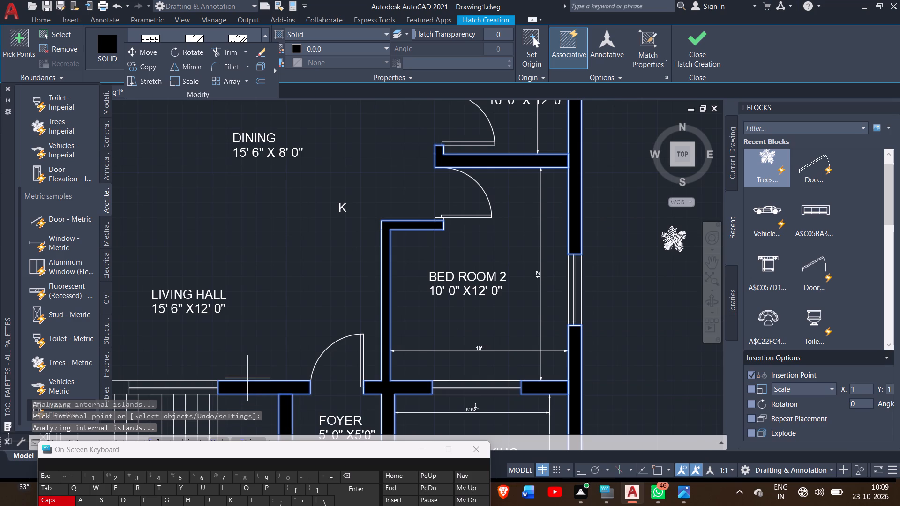
Fill the living hall's front wall segment above the staircase and the outer side wall running along the staircase and garden.
{"action": "left_click", "coordinate": [709, 263]}
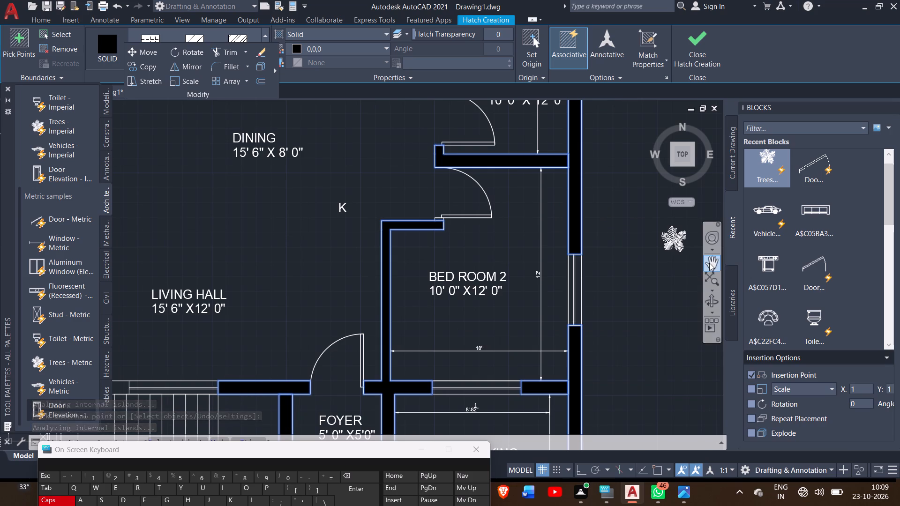
{"action": "left_click_drag", "start_coordinate": [543, 293], "coordinate": [676, 204]}
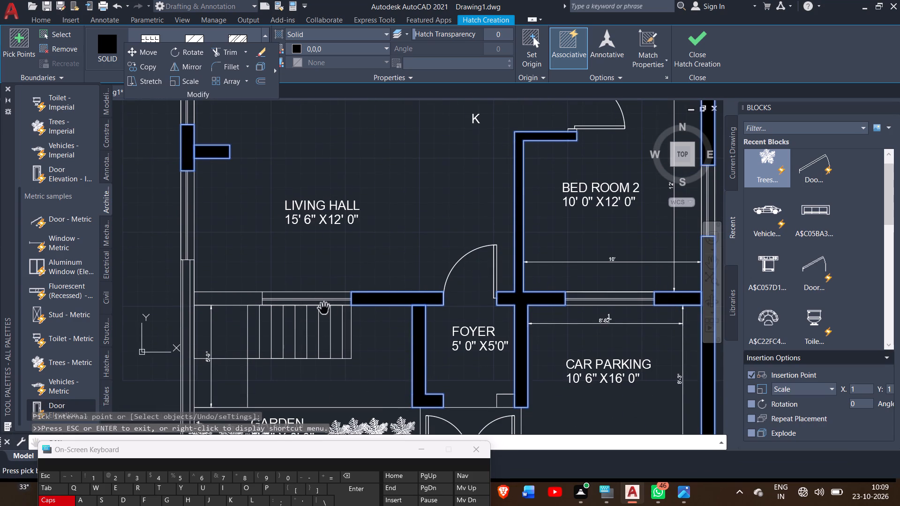
{"action": "right_click", "coordinate": [215, 251]}
{"action": "left_click", "coordinate": [225, 256]}
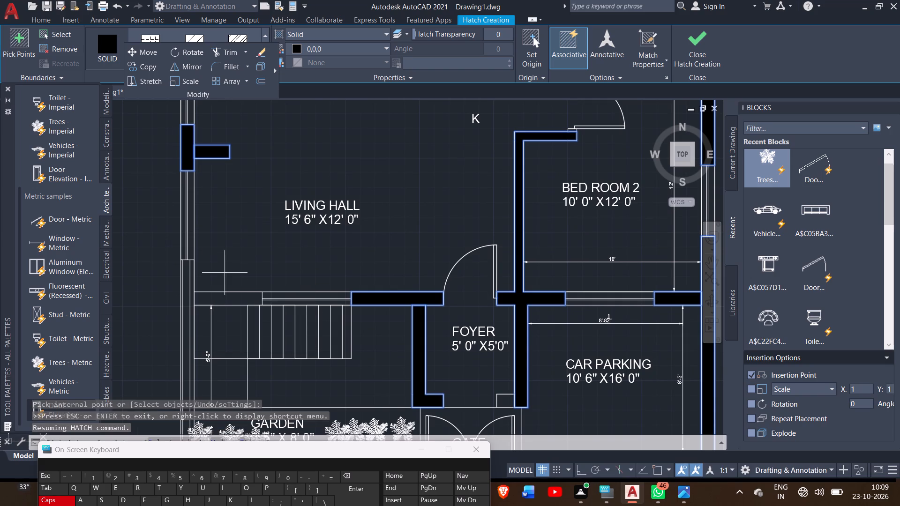
{"action": "left_click", "coordinate": [218, 298]}
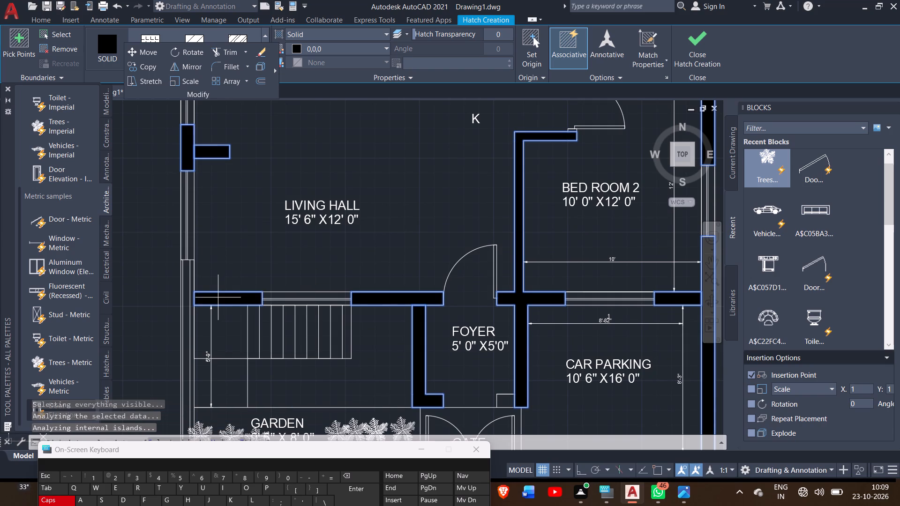
{"action": "left_click", "coordinate": [186, 284]}
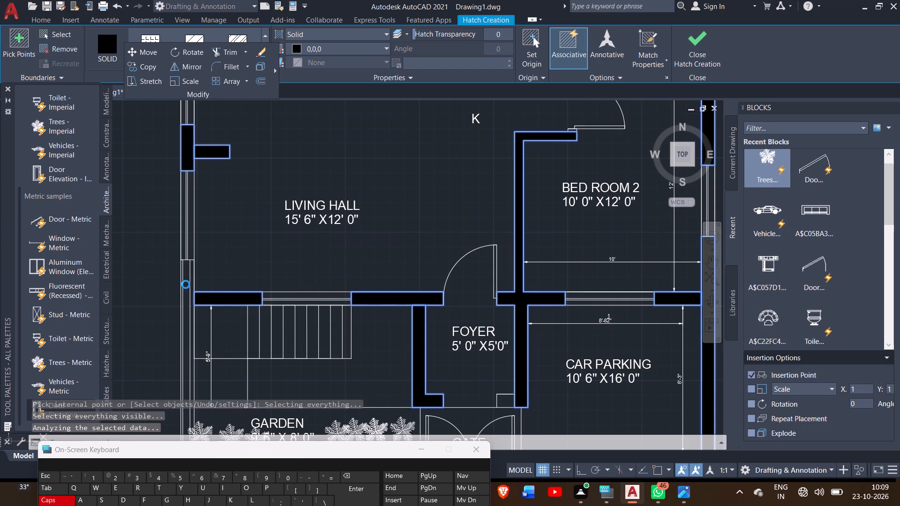
Fill the two short wall pieces on either side of the door between the kitchen and utility/wash area.
{"action": "scroll", "coordinate": [240, 301], "scroll_direction": "down", "scroll_amount": 2, "text": "ctrl"}
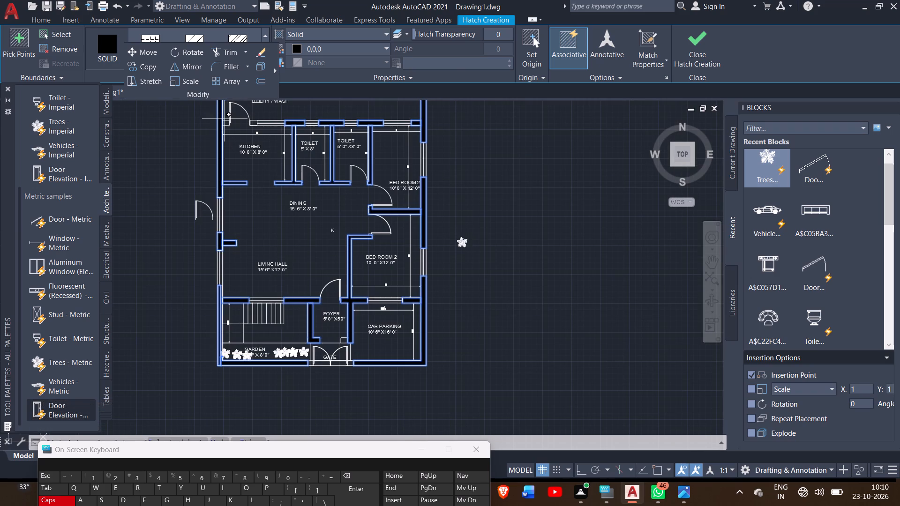
{"action": "scroll", "coordinate": [225, 119], "scroll_direction": "up", "scroll_amount": 2, "text": "ctrl"}
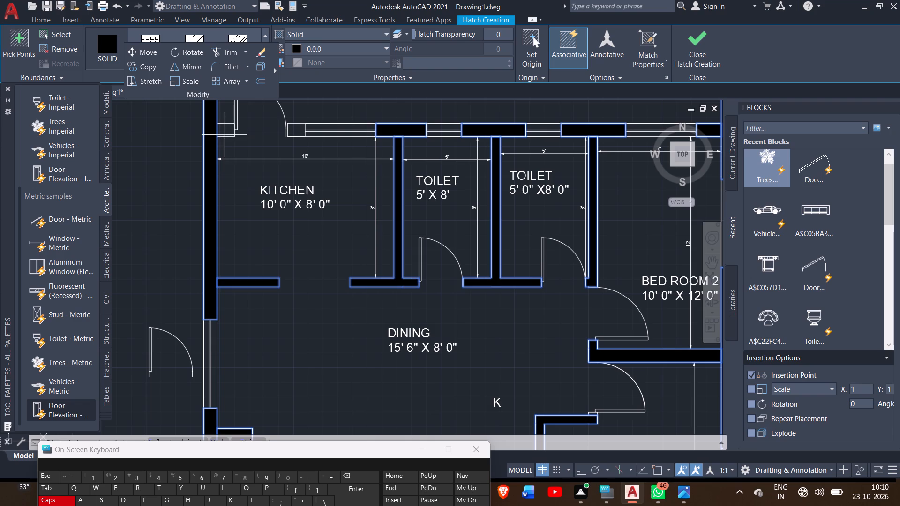
{"action": "left_click", "coordinate": [225, 132]}
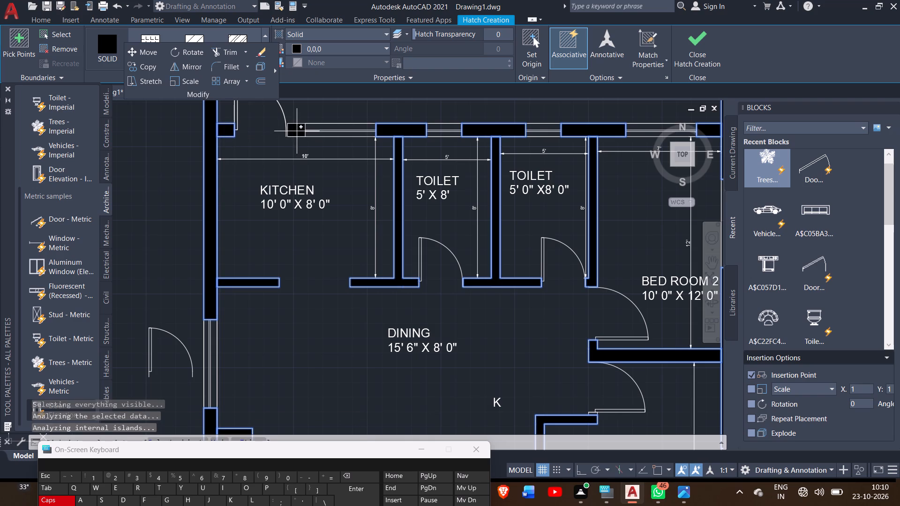
{"action": "left_click", "coordinate": [297, 131]}
Fill the two small wall pieces on either side of the gate and finish the hatch.
{"action": "scroll", "coordinate": [320, 184], "scroll_direction": "down", "scroll_amount": 2, "text": "ctrl"}
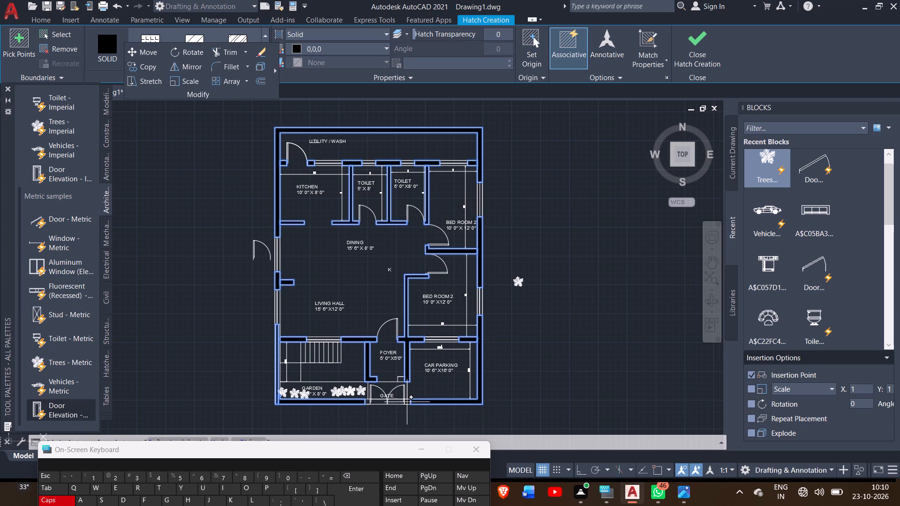
{"action": "scroll", "coordinate": [411, 415], "scroll_direction": "up", "scroll_amount": 1, "text": "ctrl"}
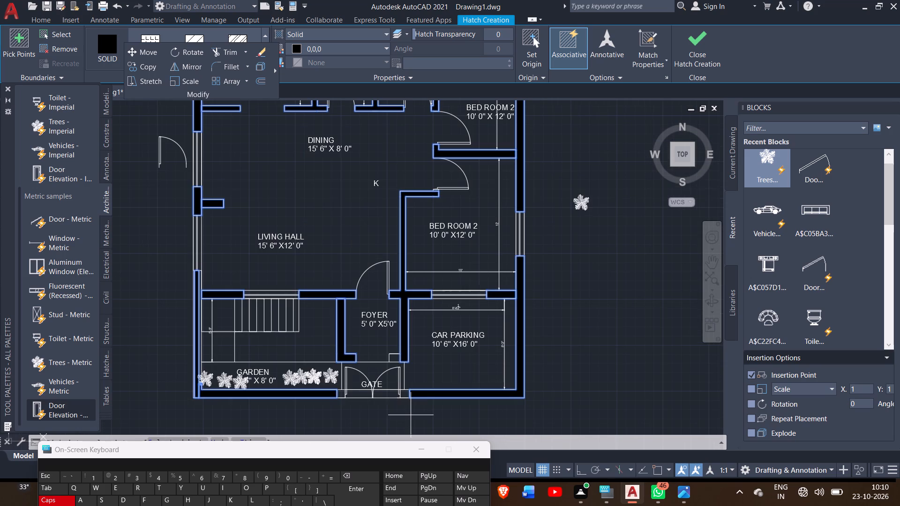
{"action": "left_click", "coordinate": [405, 393]}
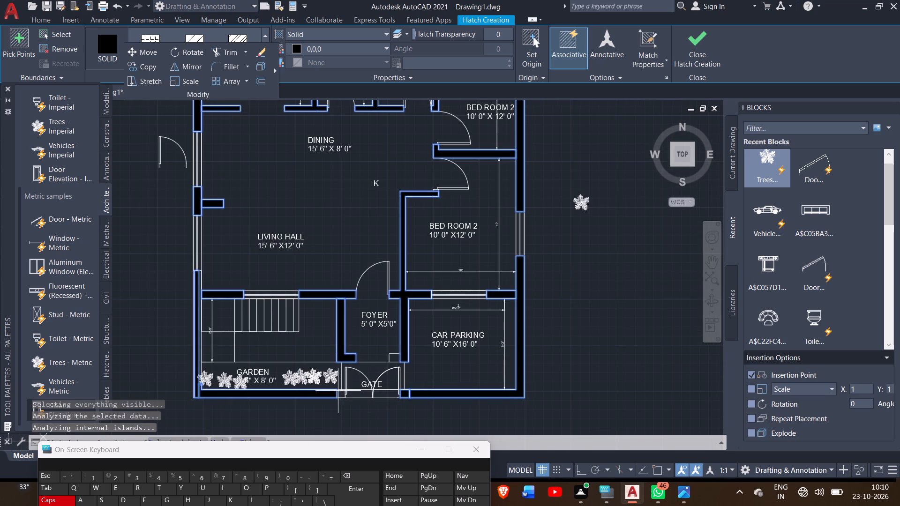
{"action": "left_click", "coordinate": [340, 394]}
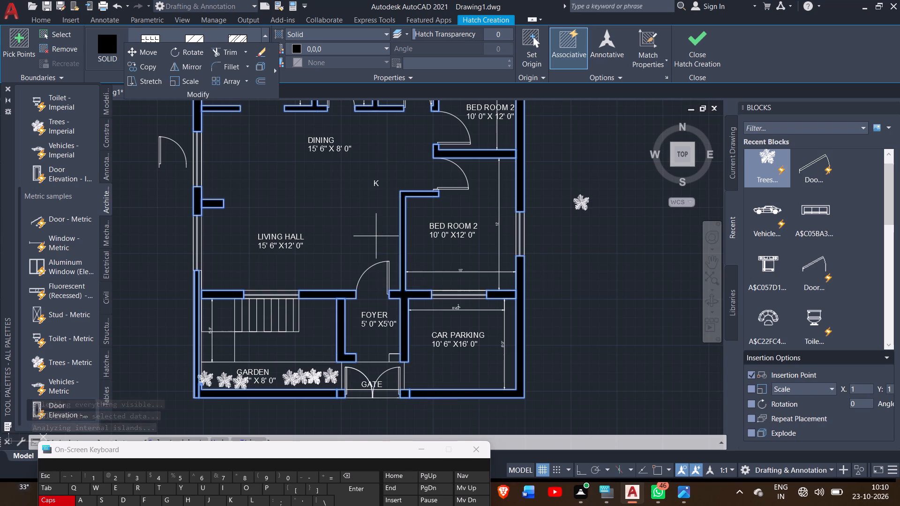
{"action": "scroll", "coordinate": [376, 236], "scroll_direction": "down", "scroll_amount": 1, "text": "ctrl"}
{"action": "right_click", "coordinate": [564, 253]}
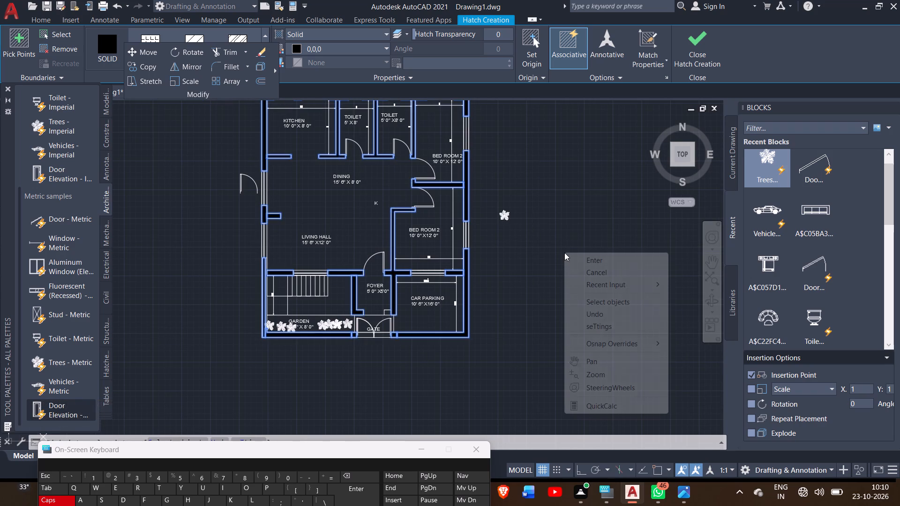
{"action": "left_click", "coordinate": [575, 257]}
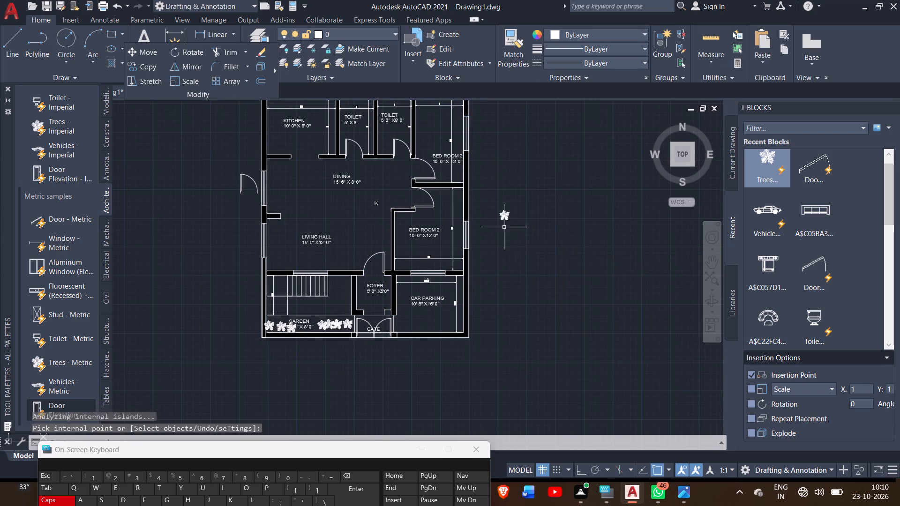
Delete the leftover objects: the stray K text in the dining area and the spare tree and door outside the plan.
{"action": "scroll", "coordinate": [384, 220], "scroll_direction": "up", "scroll_amount": 3, "text": "ctrl"}
{"action": "scroll", "coordinate": [384, 220], "scroll_direction": "down", "scroll_amount": 1, "text": "ctrl"}
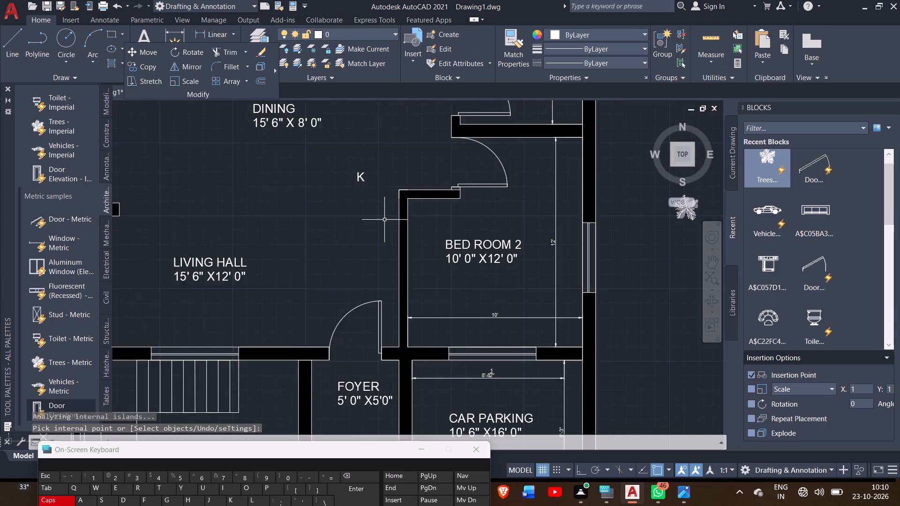
{"action": "scroll", "coordinate": [384, 220], "scroll_direction": "down", "scroll_amount": 1, "text": "ctrl"}
{"action": "scroll", "coordinate": [384, 220], "scroll_direction": "up", "scroll_amount": 2, "text": "ctrl"}
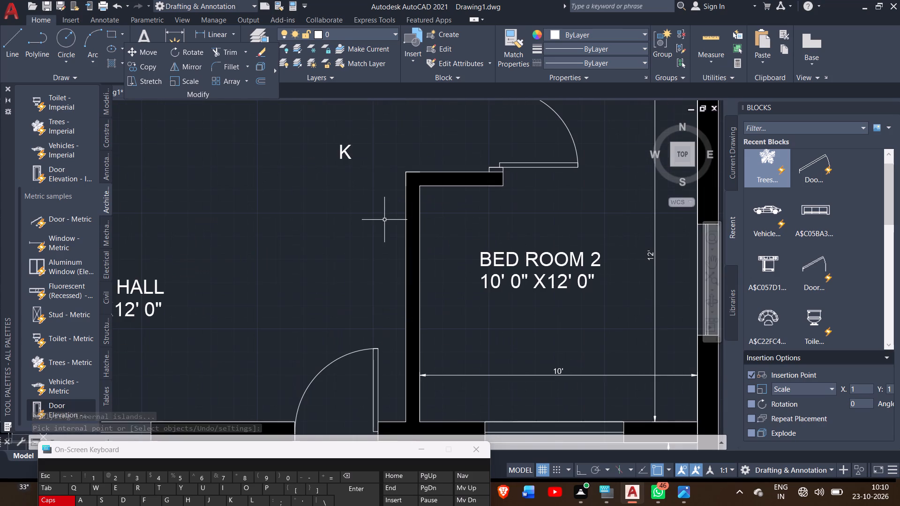
{"action": "scroll", "coordinate": [384, 220], "scroll_direction": "down", "scroll_amount": 2, "text": "ctrl"}
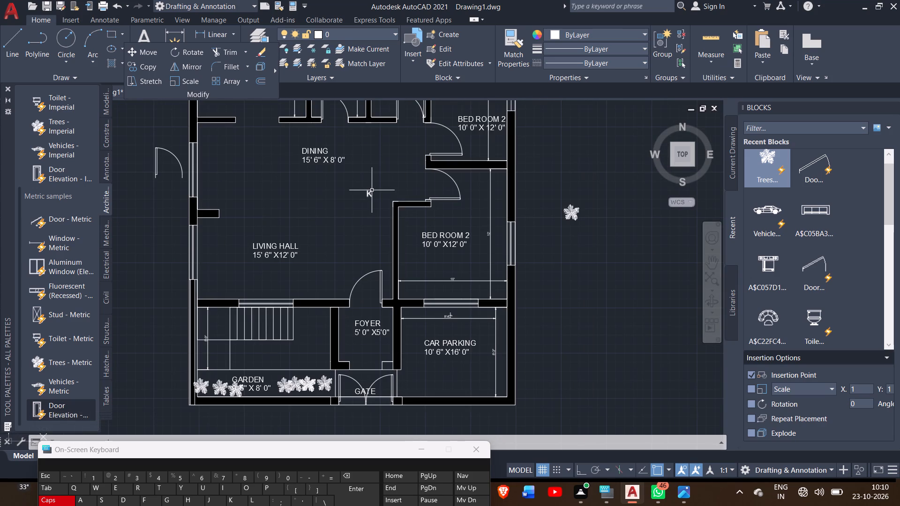
{"action": "left_click", "coordinate": [368, 191]}
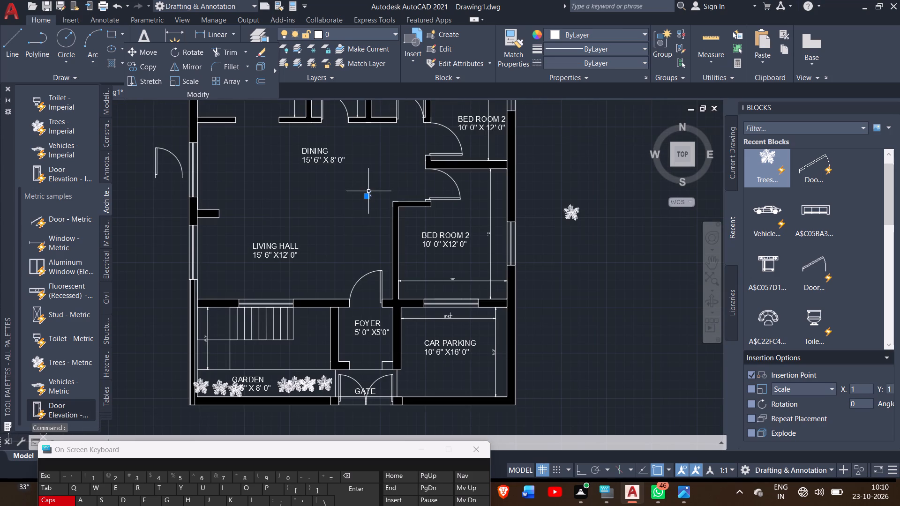
{"action": "key", "text": "Delete"}
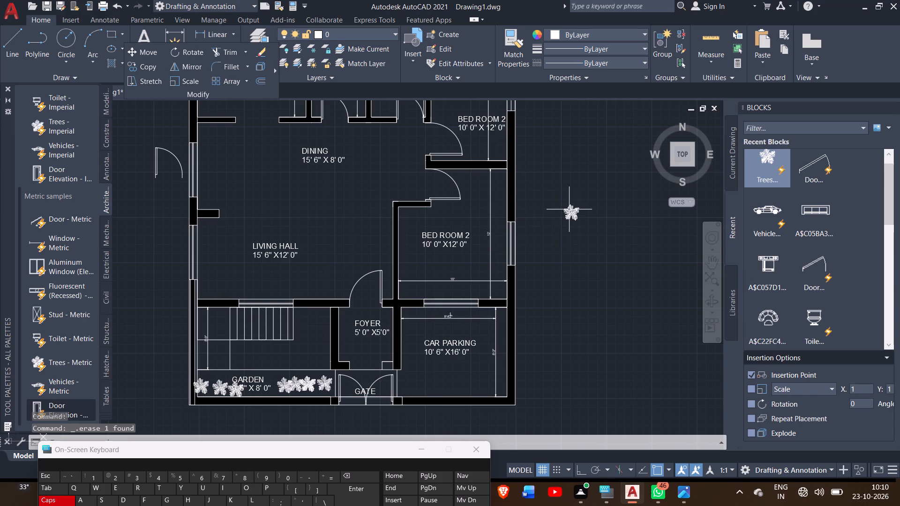
{"action": "left_click", "coordinate": [569, 209]}
{"action": "key", "text": "Delete"}
{"action": "left_click", "coordinate": [156, 162]}
{"action": "key", "text": "Delete"}
Examine the hatched floor plan, checking the walls around the living hall, foyer, garden and car parking.
{"action": "scroll", "coordinate": [210, 213], "scroll_direction": "down", "scroll_amount": 2, "text": "ctrl"}
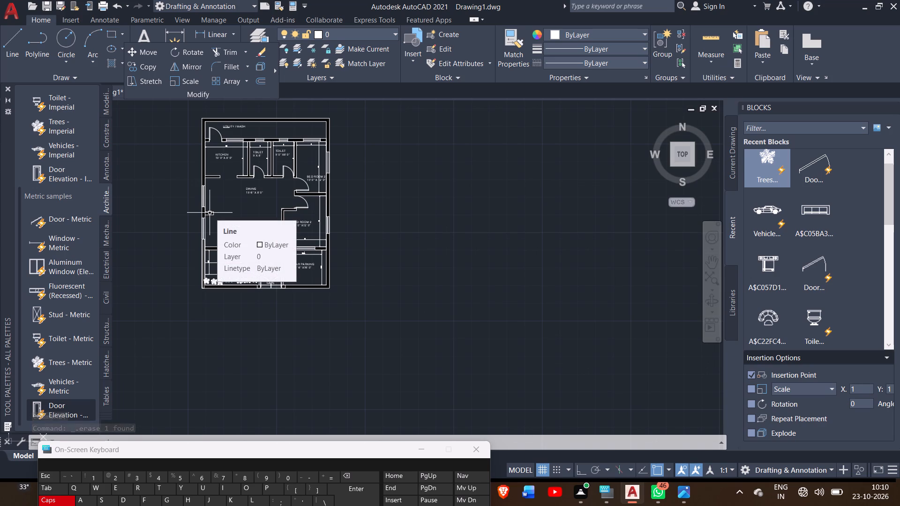
{"action": "scroll", "coordinate": [243, 238], "scroll_direction": "up", "scroll_amount": 1}
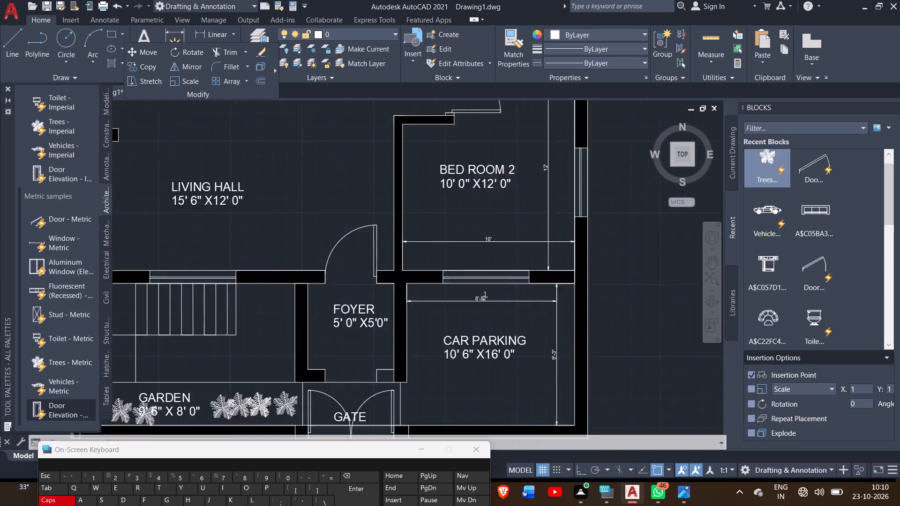
{"action": "scroll", "coordinate": [243, 238], "scroll_direction": "up", "scroll_amount": 2}
{"action": "scroll", "coordinate": [243, 238], "scroll_direction": "down", "scroll_amount": 1}
{"action": "scroll", "coordinate": [243, 238], "scroll_direction": "down", "scroll_amount": 2, "text": "ctrl"}
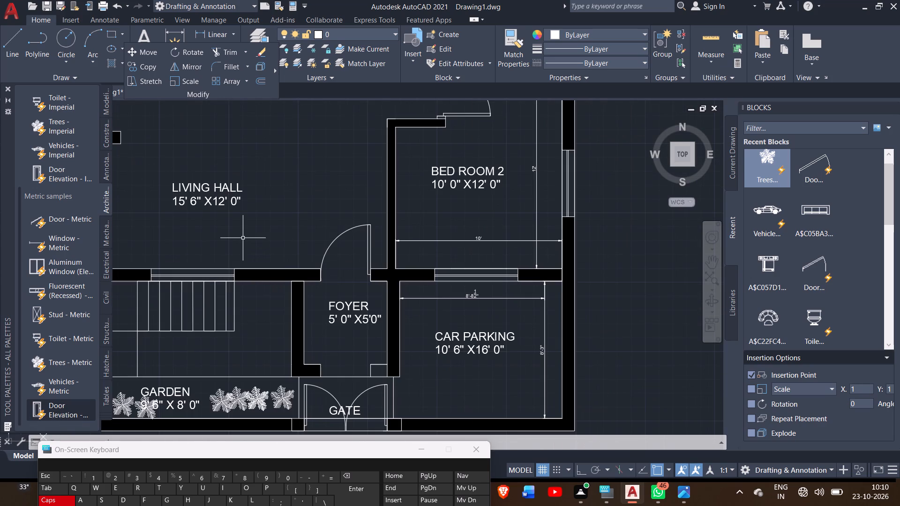
{"action": "scroll", "coordinate": [243, 238], "scroll_direction": "down", "scroll_amount": 1, "text": "ctrl"}
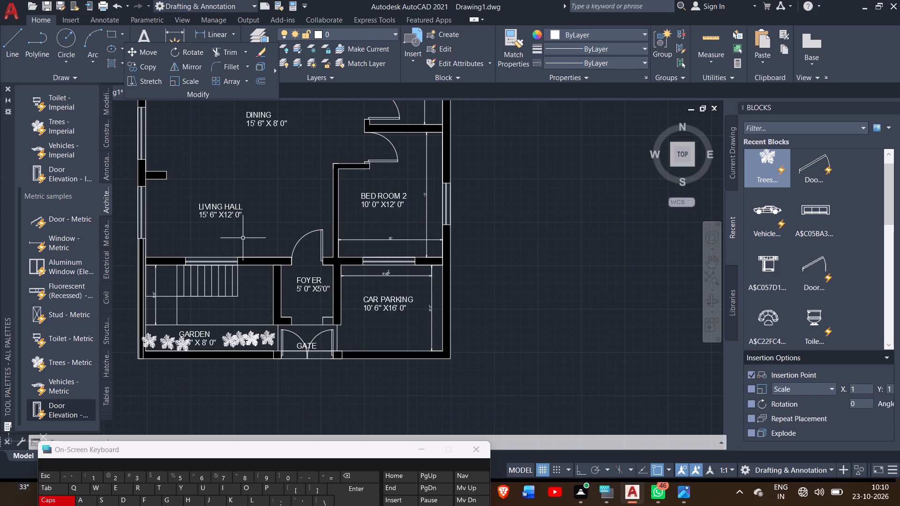
{"action": "scroll", "coordinate": [243, 238], "scroll_direction": "down", "scroll_amount": 1, "text": "ctrl"}
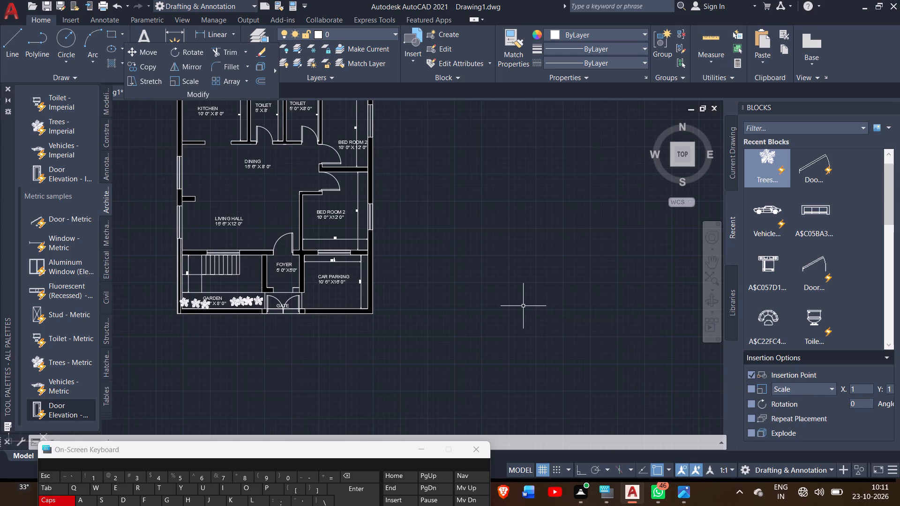
{"action": "right_click", "coordinate": [523, 306]}
{"action": "triple_click", "coordinate": [523, 306]}
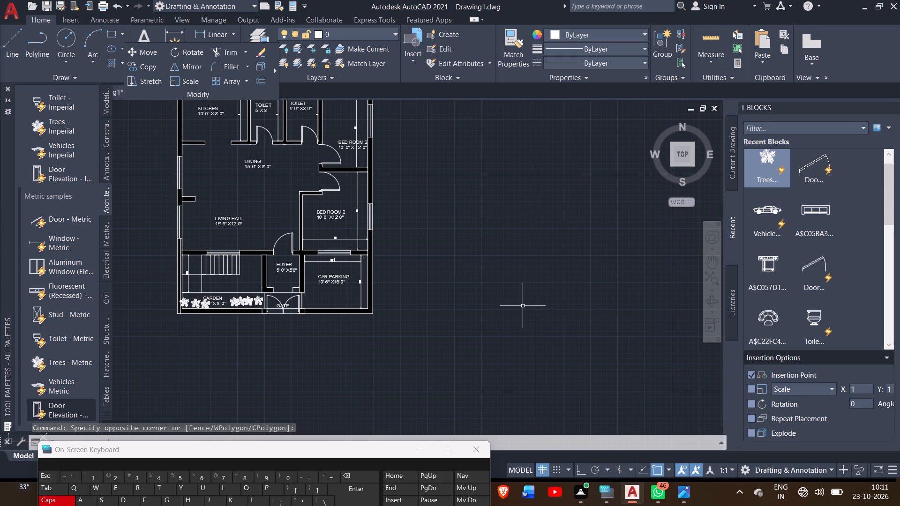
With Ortho on, draw a line from the utility/wash area's upper-right inner corner west along the outer wall, turning 4' down to the bedroom wall.
{"action": "left_click", "coordinate": [706, 264]}
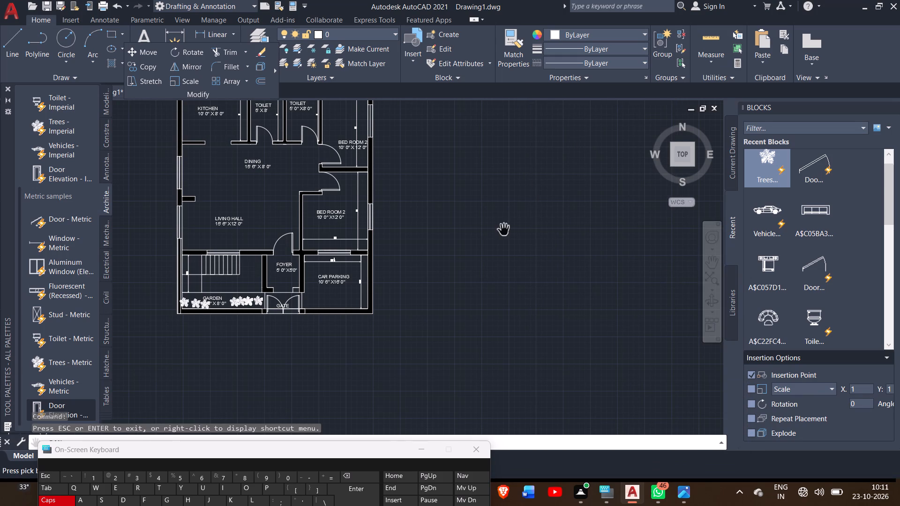
{"action": "left_click_drag", "start_coordinate": [504, 230], "coordinate": [529, 307]}
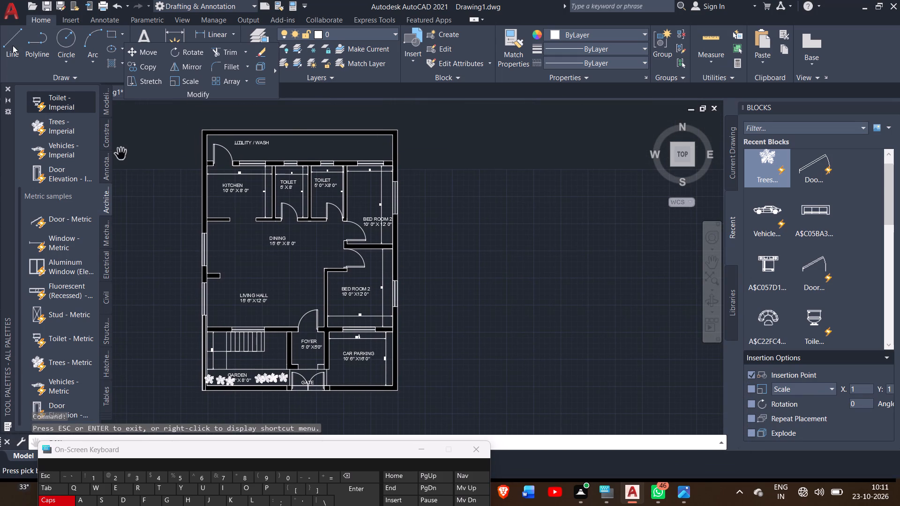
{"action": "left_click_drag", "start_coordinate": [13, 45], "coordinate": [392, 129]}
{"action": "double_click", "coordinate": [5, 56]}
{"action": "left_click_drag", "start_coordinate": [5, 56], "coordinate": [298, 191]}
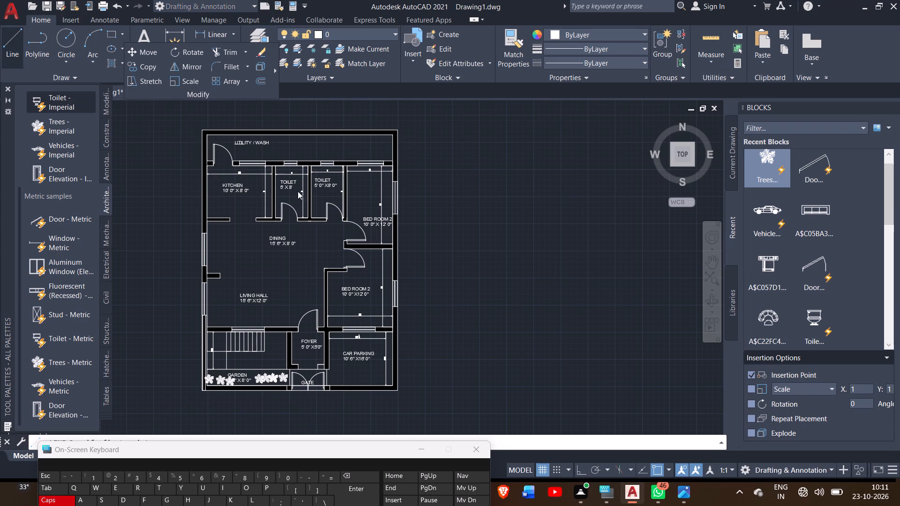
{"action": "left_click_drag", "start_coordinate": [298, 191], "coordinate": [365, 138]}
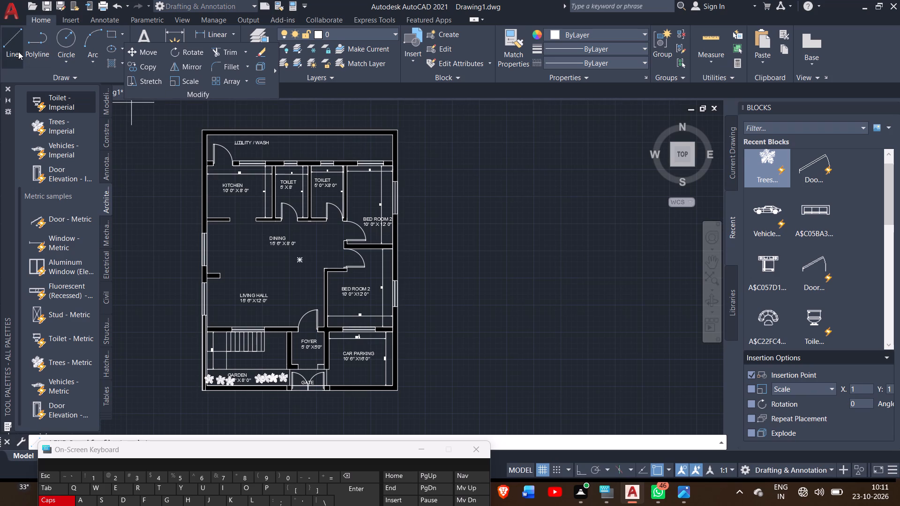
{"action": "left_click", "coordinate": [18, 52]}
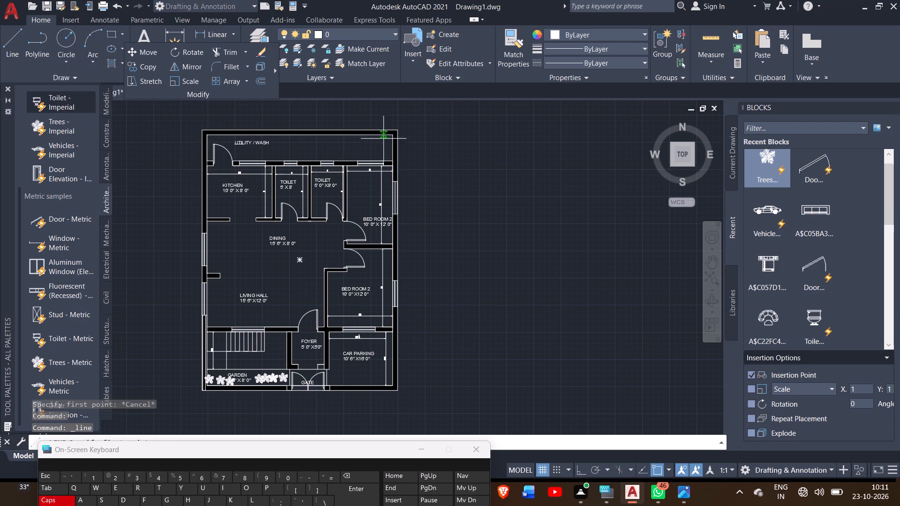
{"action": "scroll", "coordinate": [383, 139], "scroll_direction": "up", "scroll_amount": 2, "text": "ctrl"}
{"action": "left_click_drag", "start_coordinate": [404, 132], "coordinate": [361, 133]}
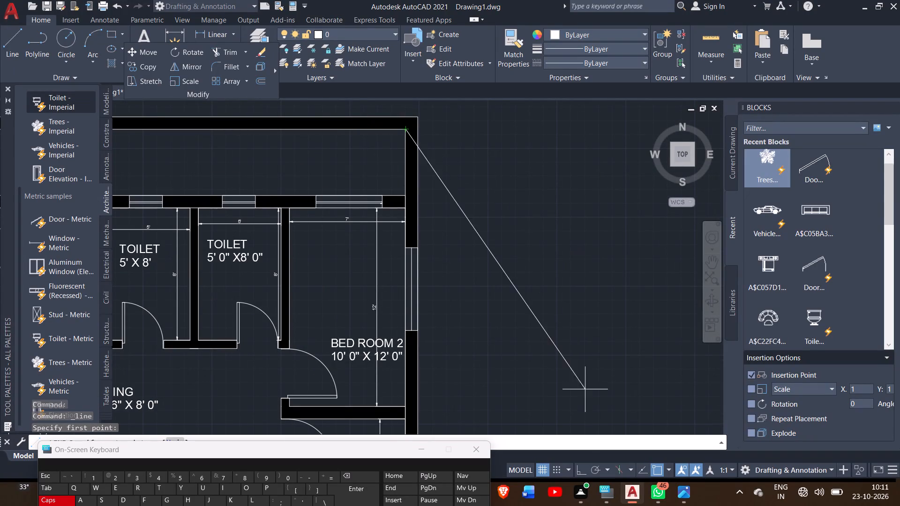
{"action": "left_click", "coordinate": [578, 469]}
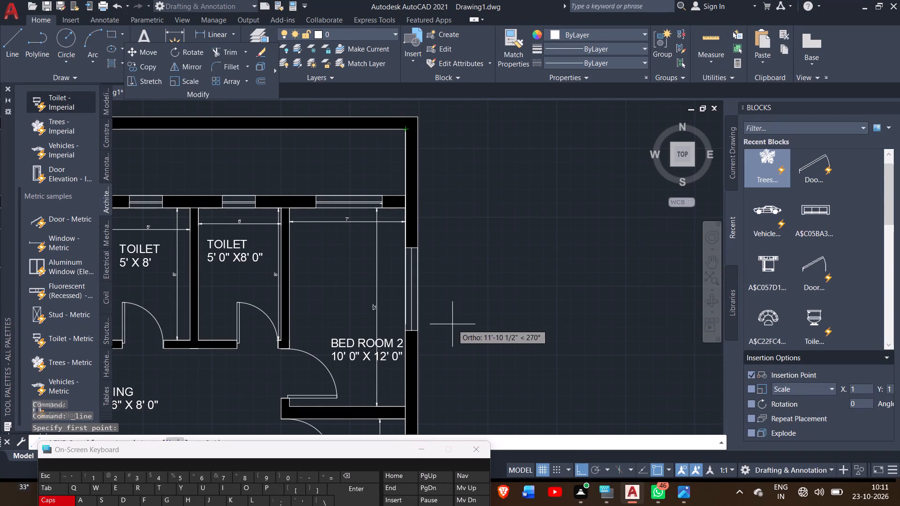
{"action": "left_click", "coordinate": [341, 129]}
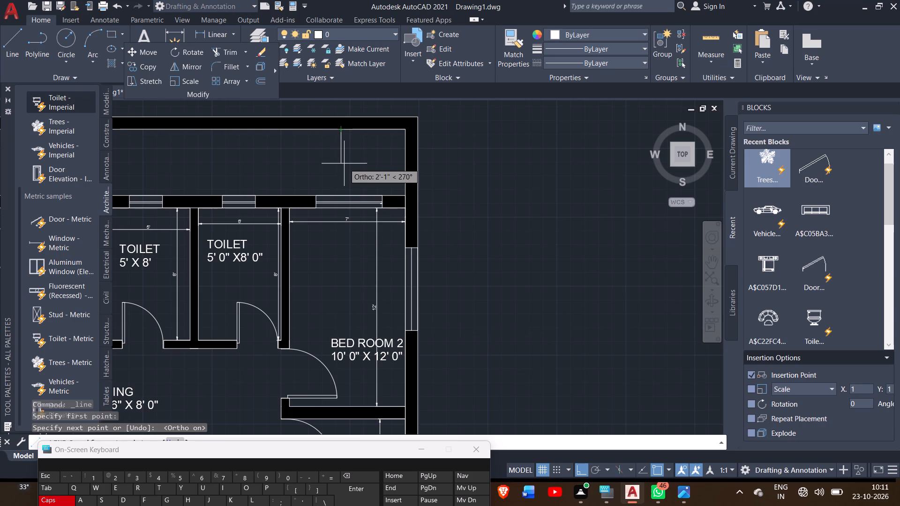
{"action": "type", "text": "4'"}
{"action": "key", "text": "Return"}
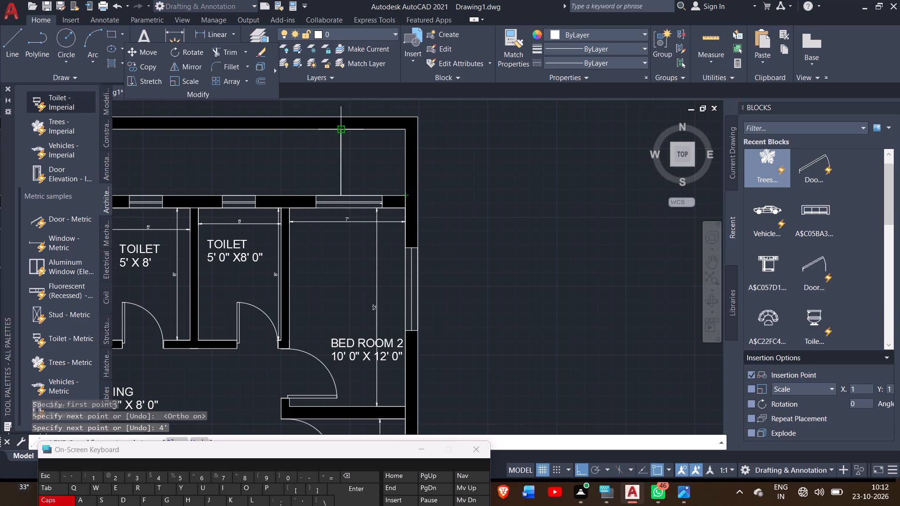
{"action": "right_click", "coordinate": [394, 187]}
{"action": "left_click", "coordinate": [406, 191]}
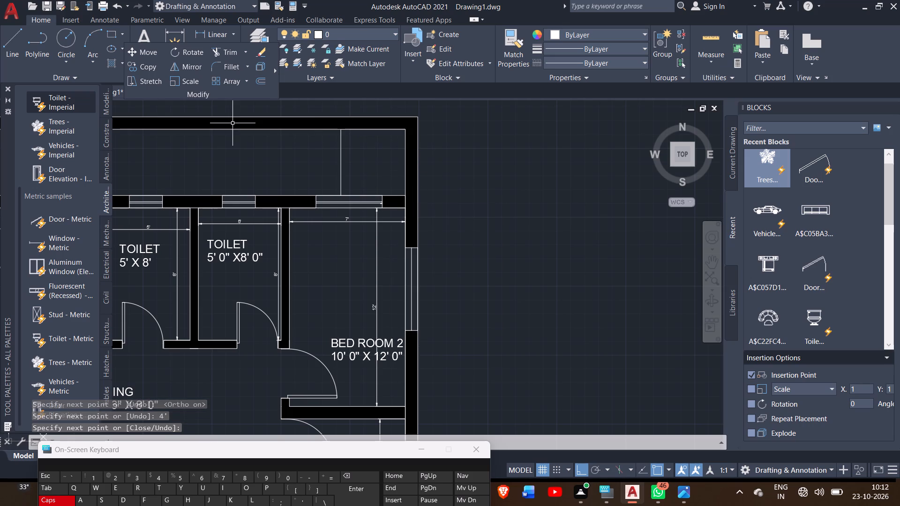
Draw crossing diagonal lines between opposite corners of the square at the east end of the utility/wash area.
{"action": "left_click", "coordinate": [14, 31]}
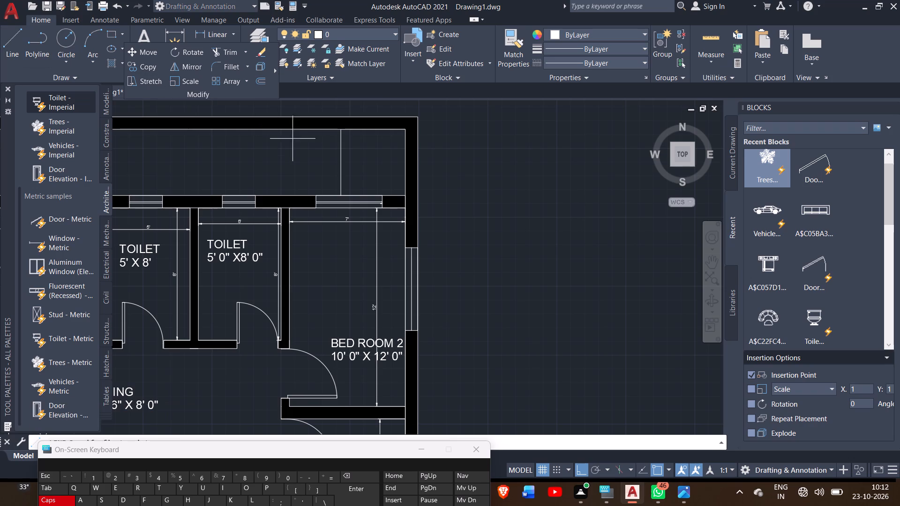
{"action": "left_click", "coordinate": [342, 131]}
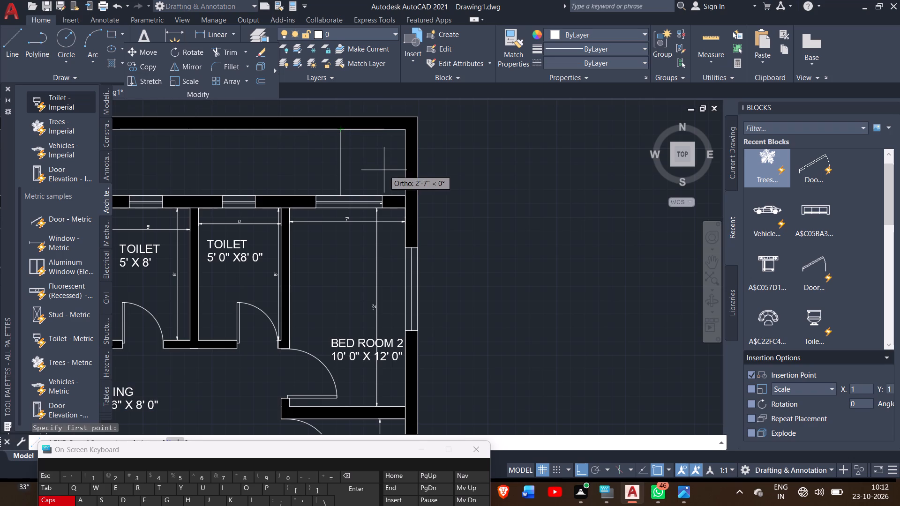
{"action": "left_click", "coordinate": [404, 194]}
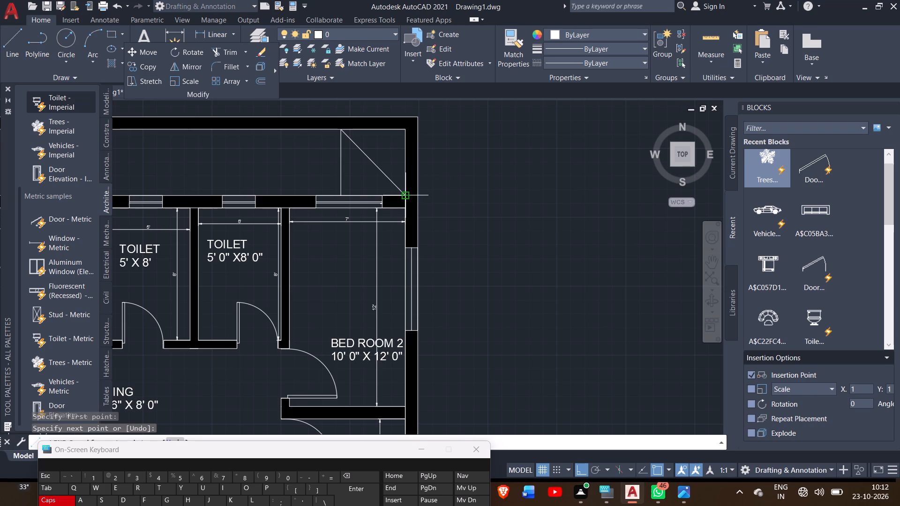
{"action": "left_click", "coordinate": [340, 194]}
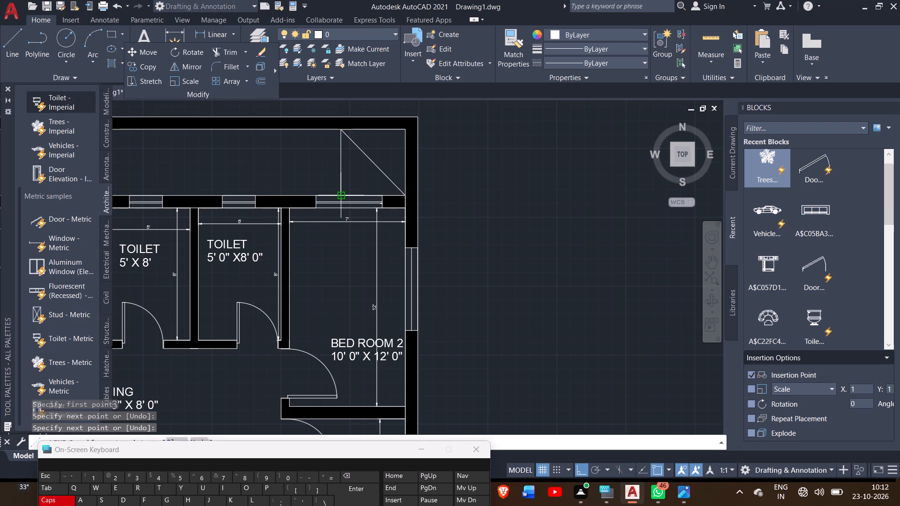
{"action": "left_click", "coordinate": [403, 132]}
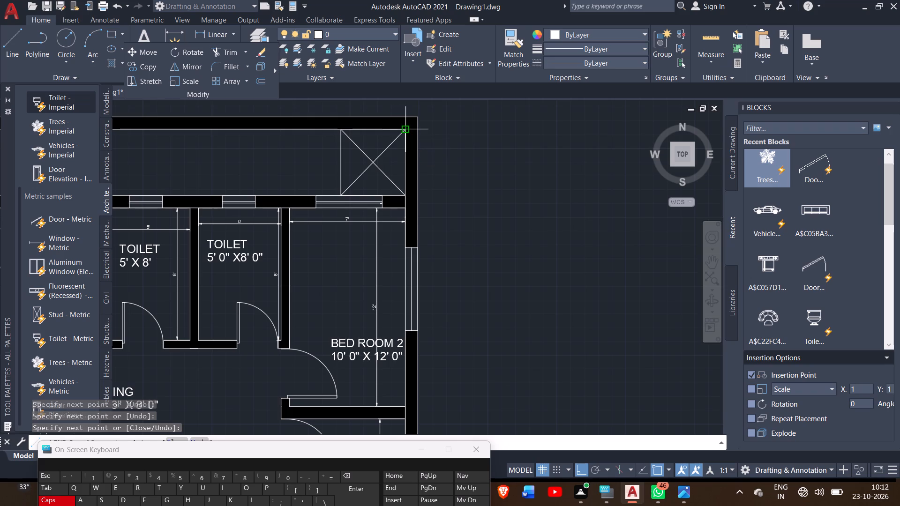
{"action": "right_click", "coordinate": [376, 152]}
{"action": "left_click", "coordinate": [392, 159]}
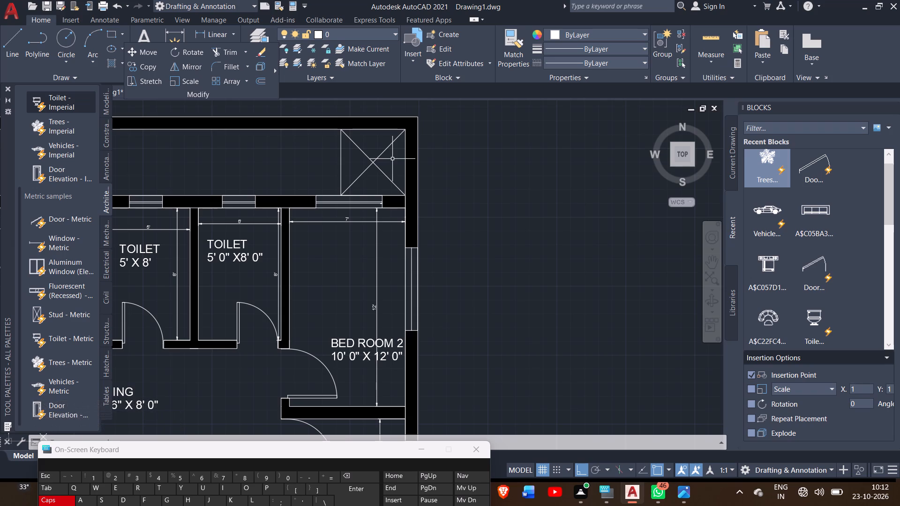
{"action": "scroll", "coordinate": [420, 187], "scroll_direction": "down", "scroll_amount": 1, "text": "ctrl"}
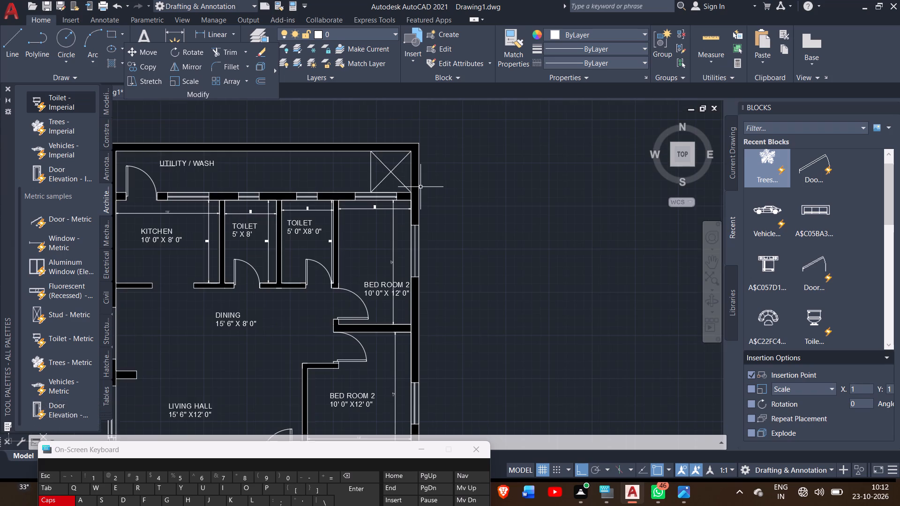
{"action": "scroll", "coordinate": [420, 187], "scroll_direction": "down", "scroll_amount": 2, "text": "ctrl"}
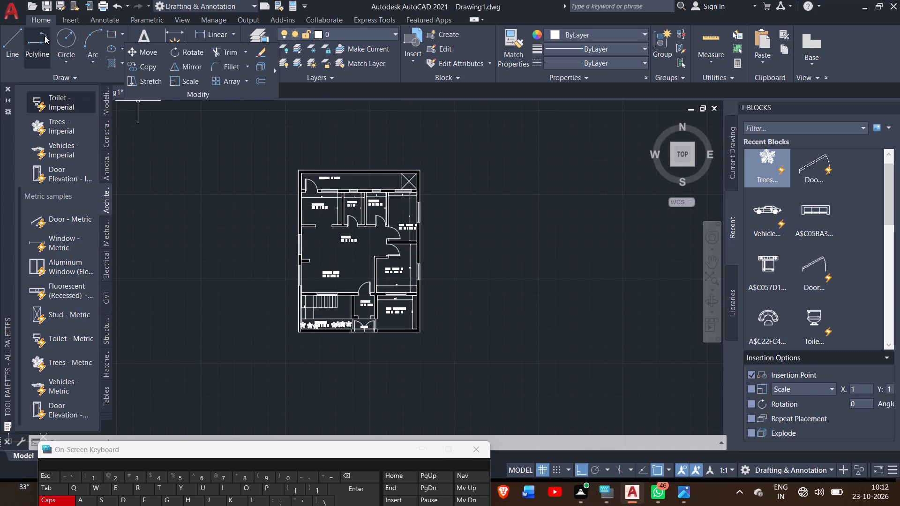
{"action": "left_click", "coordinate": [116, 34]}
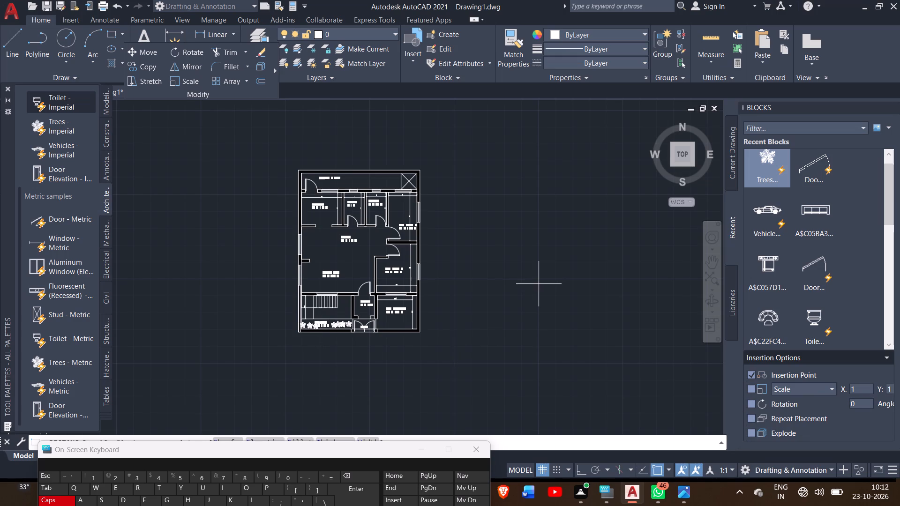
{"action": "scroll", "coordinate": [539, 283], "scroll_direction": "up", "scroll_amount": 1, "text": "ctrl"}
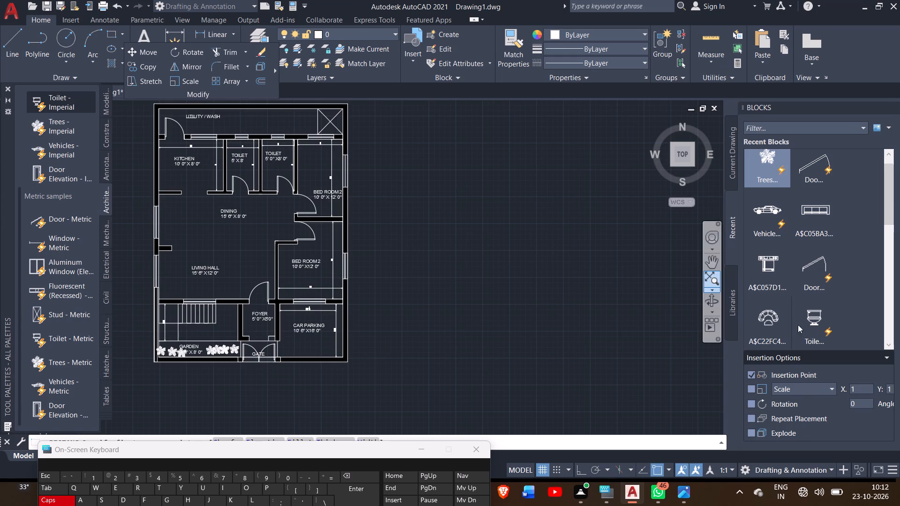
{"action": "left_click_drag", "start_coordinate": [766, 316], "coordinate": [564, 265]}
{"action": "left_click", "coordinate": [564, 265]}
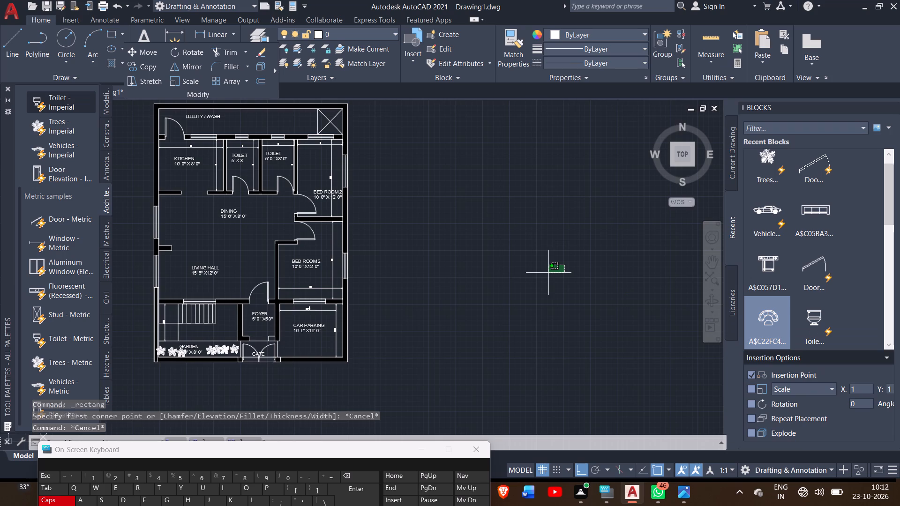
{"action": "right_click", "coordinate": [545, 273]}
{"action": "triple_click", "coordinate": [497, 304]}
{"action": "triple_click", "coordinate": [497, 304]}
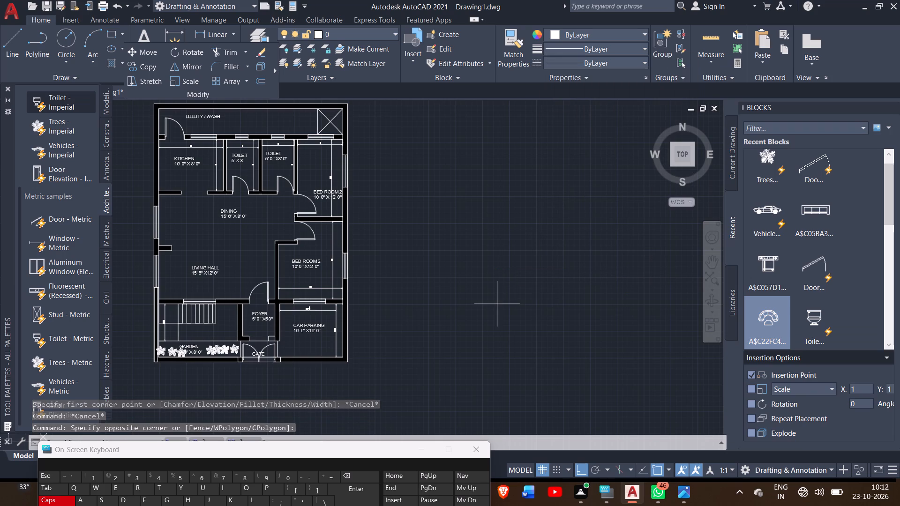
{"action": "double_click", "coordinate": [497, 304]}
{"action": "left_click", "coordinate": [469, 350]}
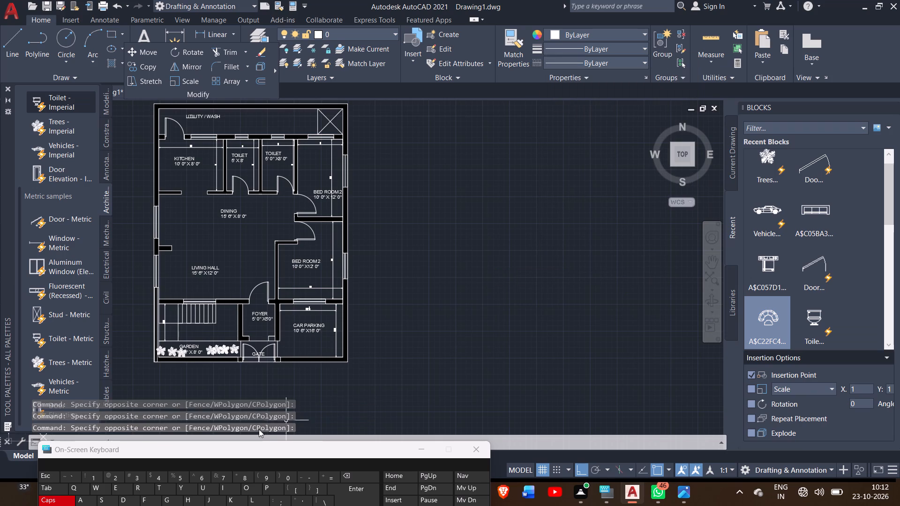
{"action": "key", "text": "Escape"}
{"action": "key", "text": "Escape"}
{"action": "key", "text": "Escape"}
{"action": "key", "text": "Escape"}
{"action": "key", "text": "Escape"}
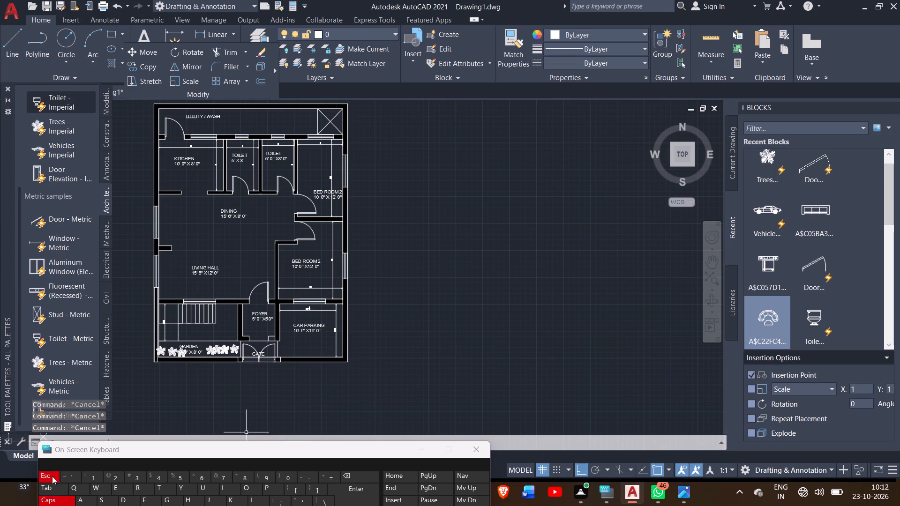
Insert the curved sofa set block in the empty space east of the floor plan.
{"action": "left_click_drag", "start_coordinate": [757, 327], "coordinate": [592, 332]}
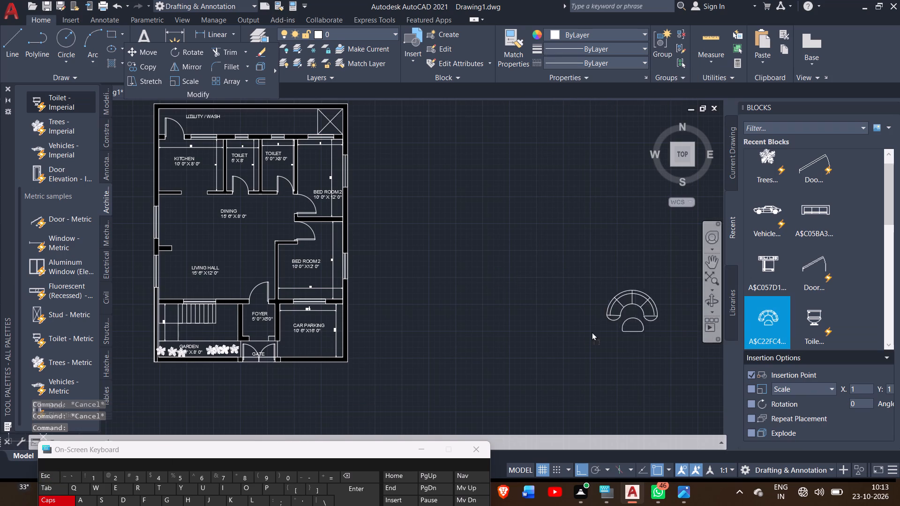
{"action": "left_click_drag", "start_coordinate": [592, 332], "coordinate": [573, 326]}
{"action": "left_click", "coordinate": [573, 326]}
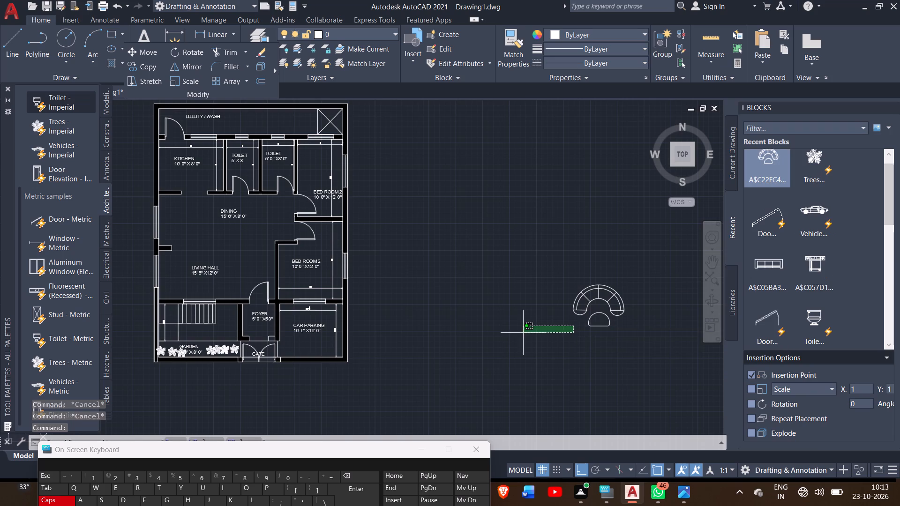
{"action": "right_click", "coordinate": [523, 333]}
{"action": "left_click", "coordinate": [533, 351]}
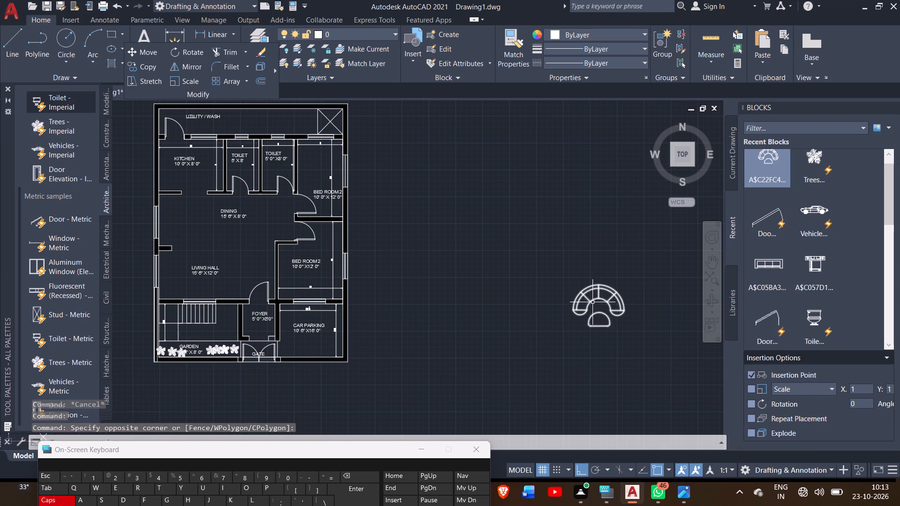
Move the curved sofa set horizontally west, placing it closer to the floor plan but still outside it.
{"action": "left_click", "coordinate": [592, 302]}
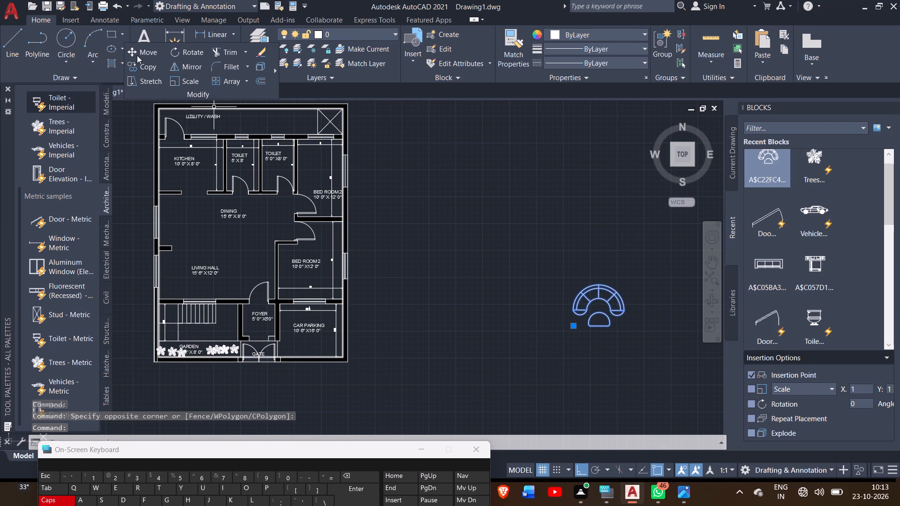
{"action": "left_click", "coordinate": [137, 51]}
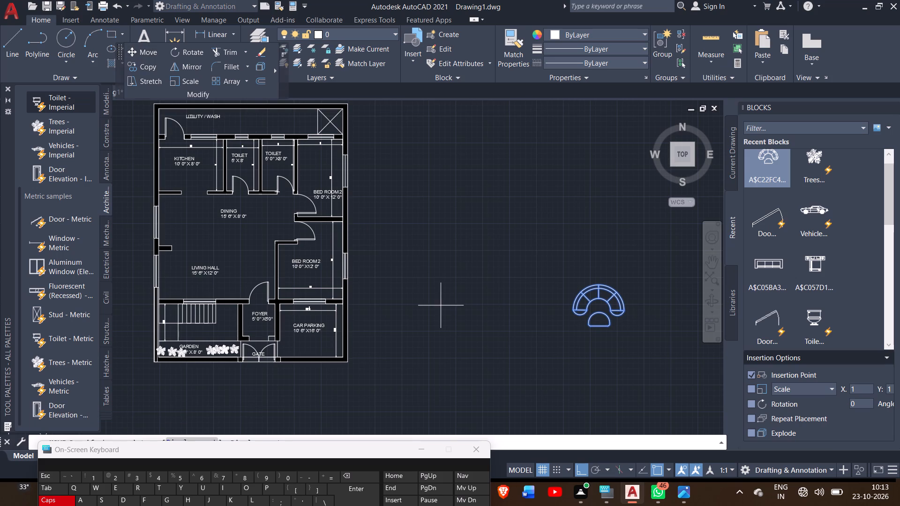
{"action": "left_click_drag", "start_coordinate": [598, 298], "coordinate": [364, 260]}
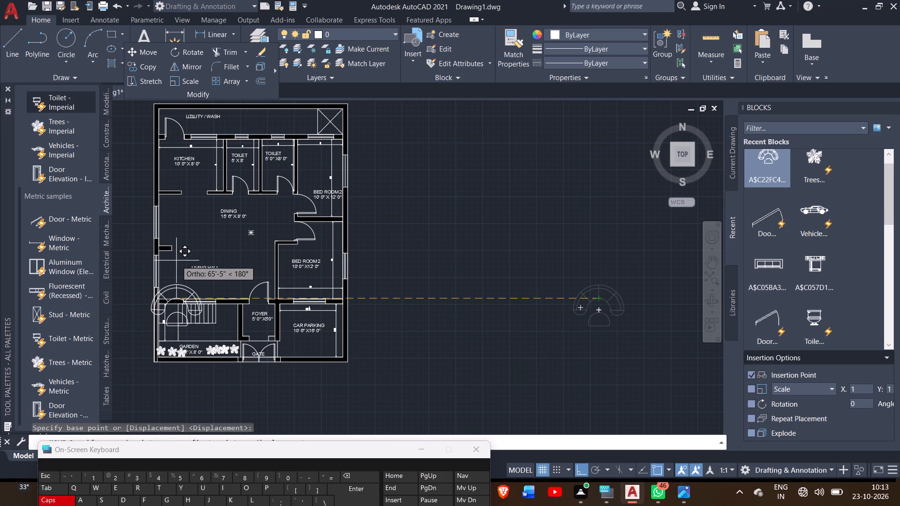
{"action": "scroll", "coordinate": [176, 260], "scroll_direction": "up", "scroll_amount": 1, "text": "ctrl"}
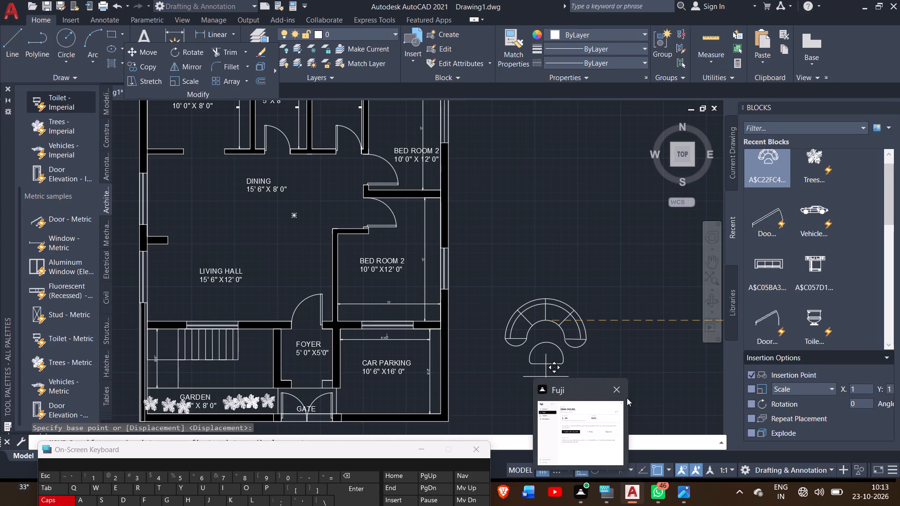
{"action": "left_click", "coordinate": [639, 375]}
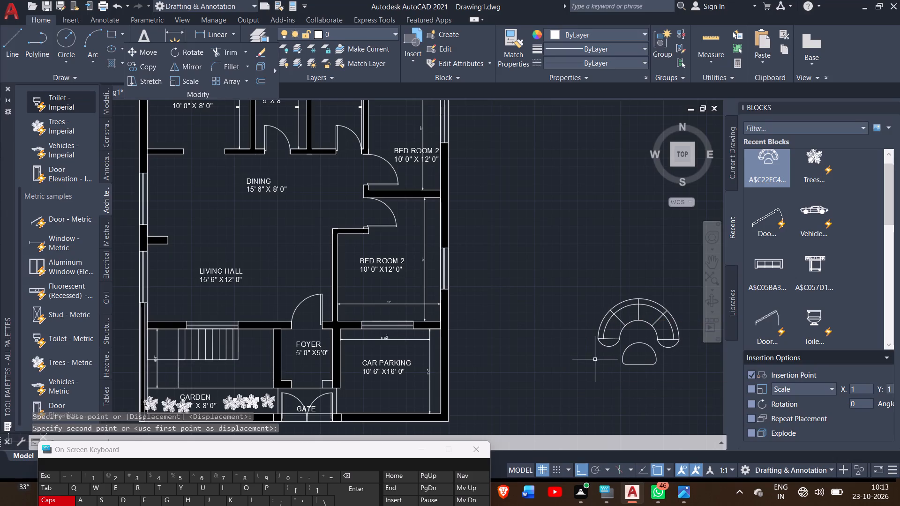
Move the curved sofa set into the living hall with Ortho off, placing it above the window in the hall's south wall.
{"action": "left_click", "coordinate": [605, 337]}
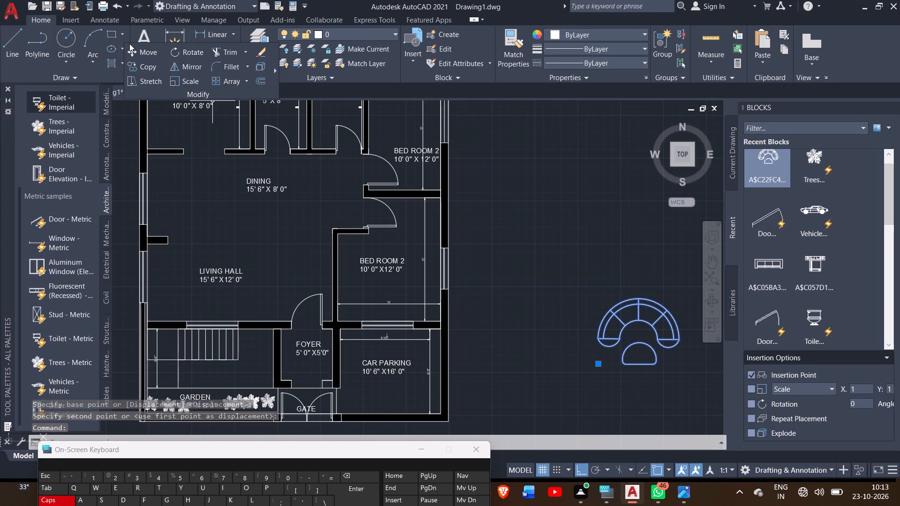
{"action": "left_click", "coordinate": [131, 50]}
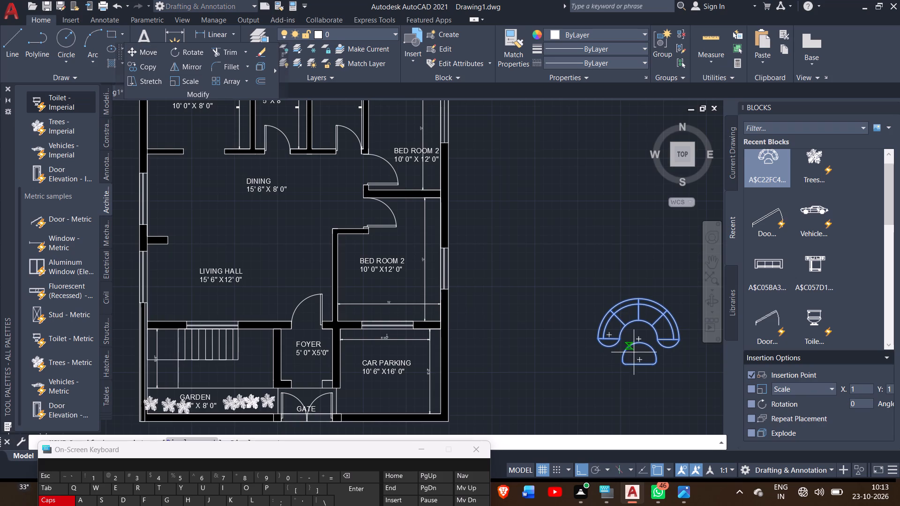
{"action": "left_click_drag", "start_coordinate": [637, 324], "coordinate": [501, 285]}
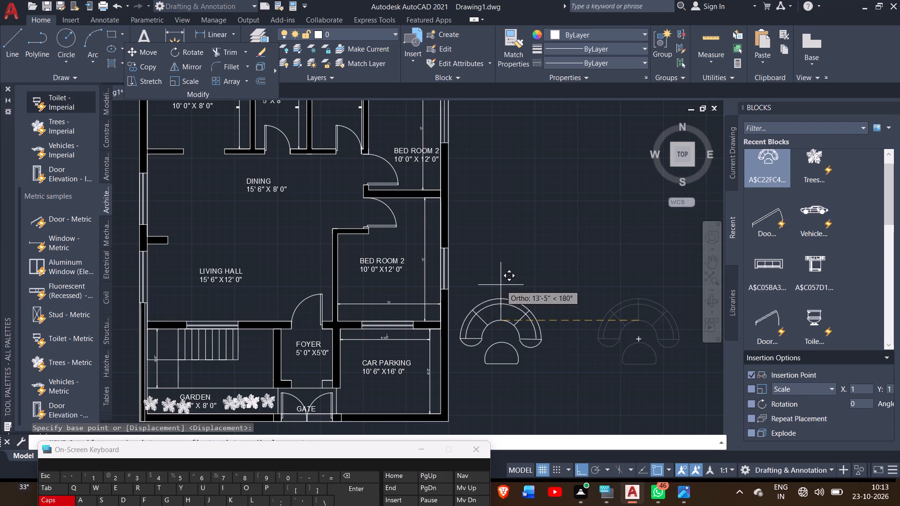
{"action": "left_click", "coordinate": [577, 475]}
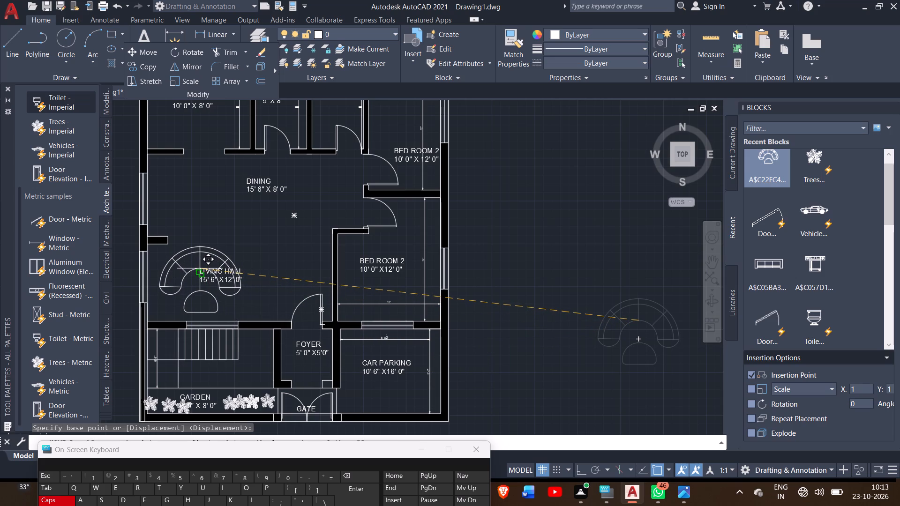
{"action": "left_click", "coordinate": [200, 268]}
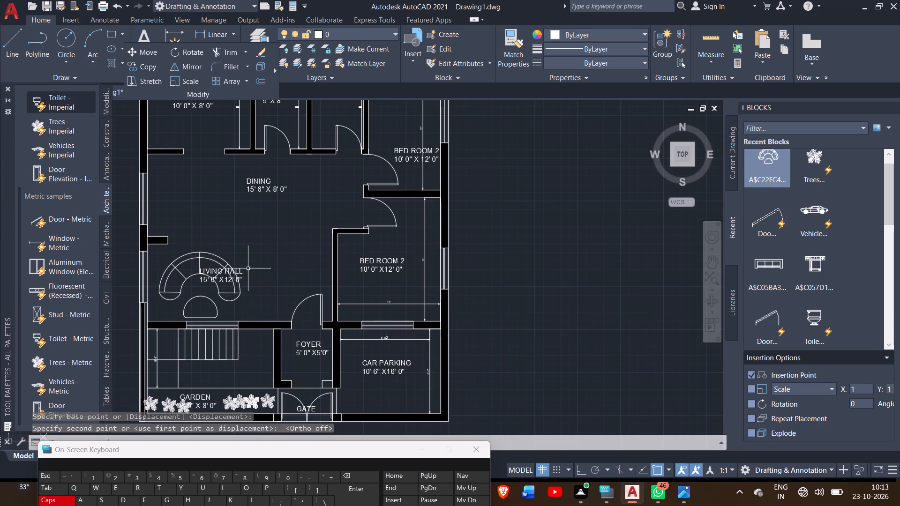
Insert the three-seat sofa block A$C05BA3A2B from the recent blocks into the empty space east of the floor plan.
{"action": "scroll", "coordinate": [248, 268], "scroll_direction": "down", "scroll_amount": 1, "text": "ctrl"}
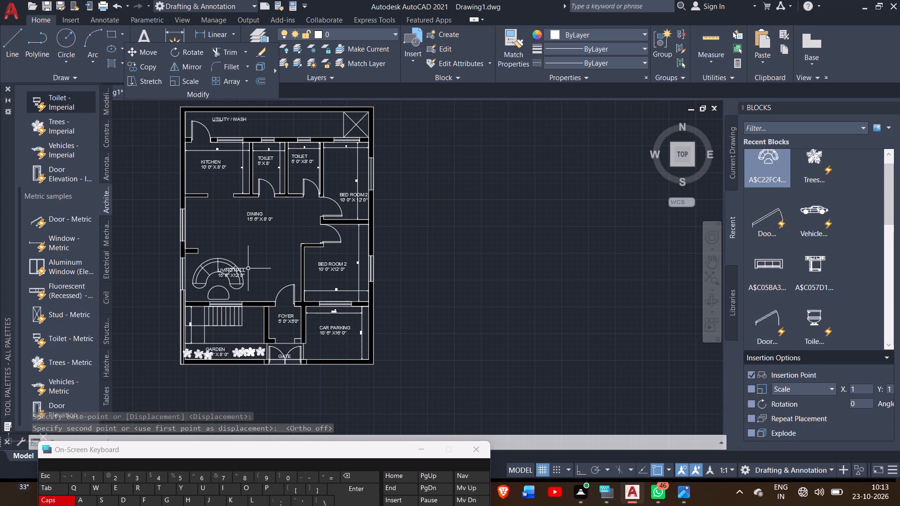
{"action": "scroll", "coordinate": [797, 249], "scroll_direction": "down", "scroll_amount": 8}
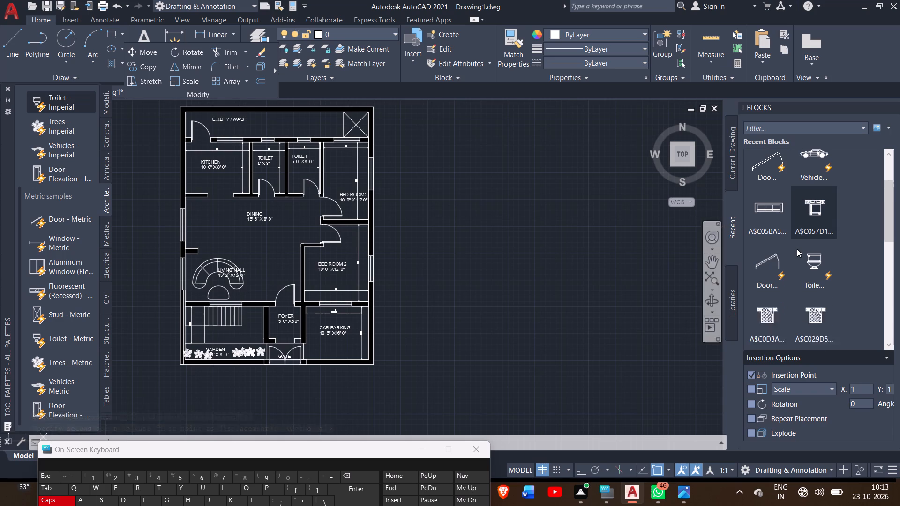
{"action": "scroll", "coordinate": [797, 249], "scroll_direction": "down", "scroll_amount": 5}
{"action": "scroll", "coordinate": [797, 249], "scroll_direction": "down", "scroll_amount": 20}
{"action": "scroll", "coordinate": [797, 249], "scroll_direction": "down", "scroll_amount": 1}
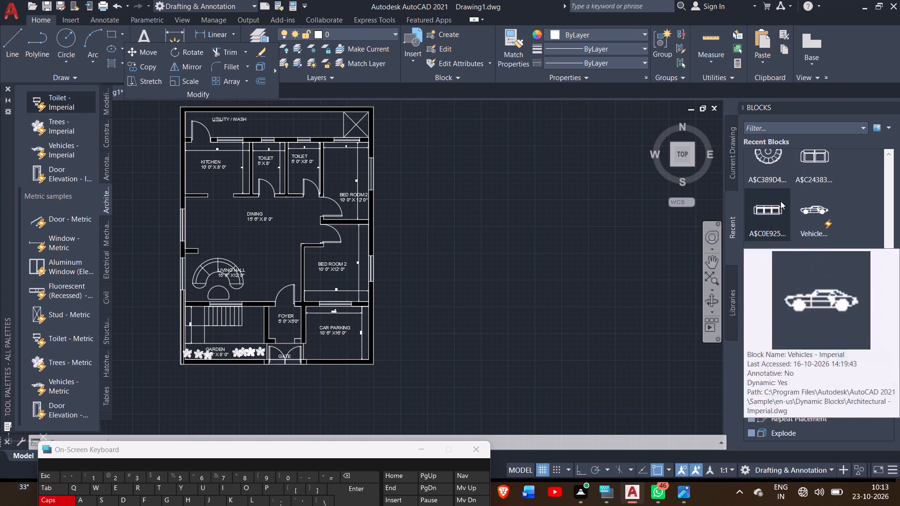
{"action": "scroll", "coordinate": [780, 201], "scroll_direction": "up", "scroll_amount": 2}
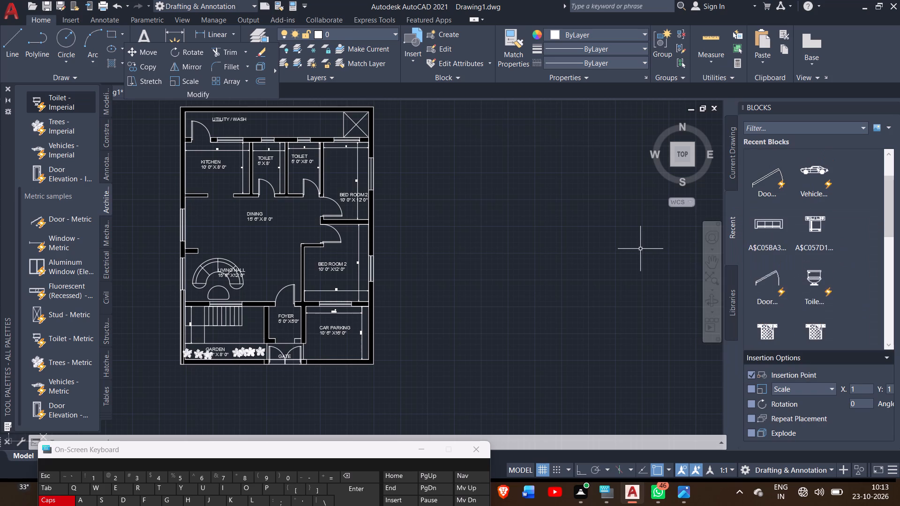
{"action": "left_click", "coordinate": [770, 233]}
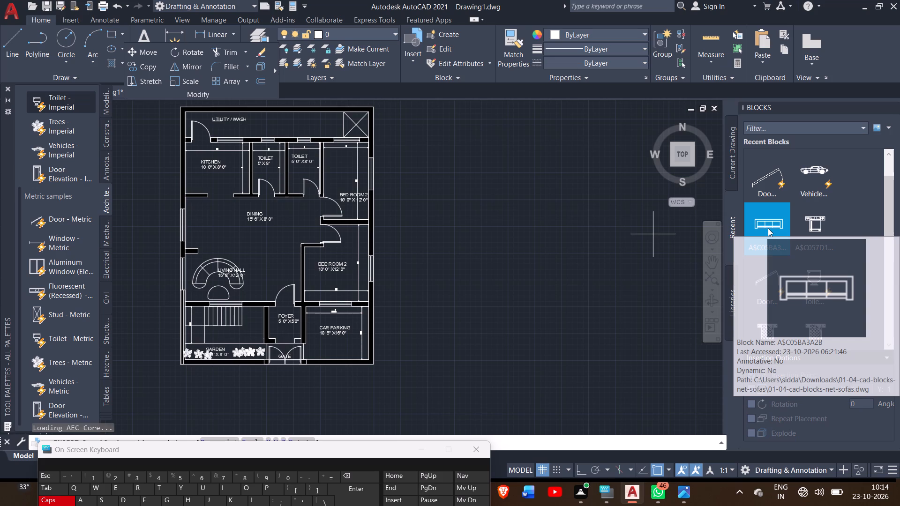
{"action": "left_click", "coordinate": [511, 232]}
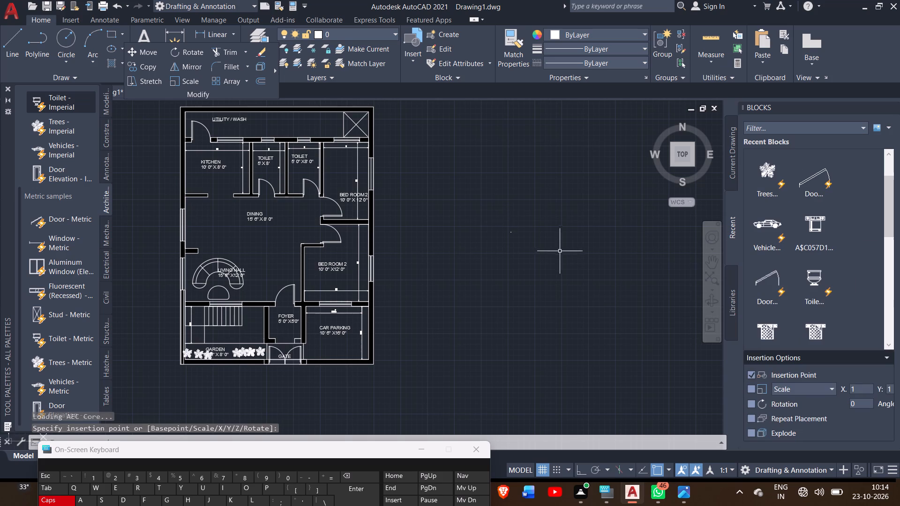
Scale up the tiny three-seat sofa block freehand from a base point near its lower-left armrest.
{"action": "scroll", "coordinate": [512, 219], "scroll_direction": "up", "scroll_amount": 1, "text": "ctrl"}
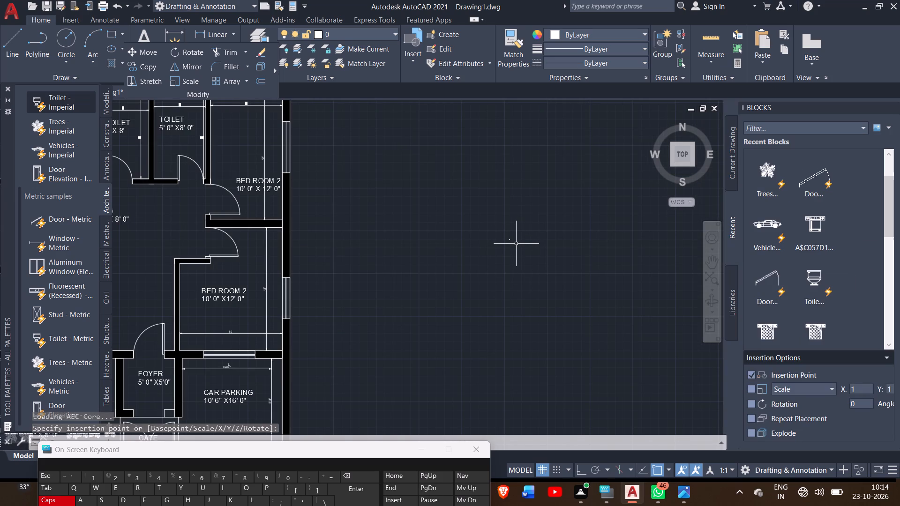
{"action": "scroll", "coordinate": [508, 238], "scroll_direction": "up", "scroll_amount": 1, "text": "ctrl"}
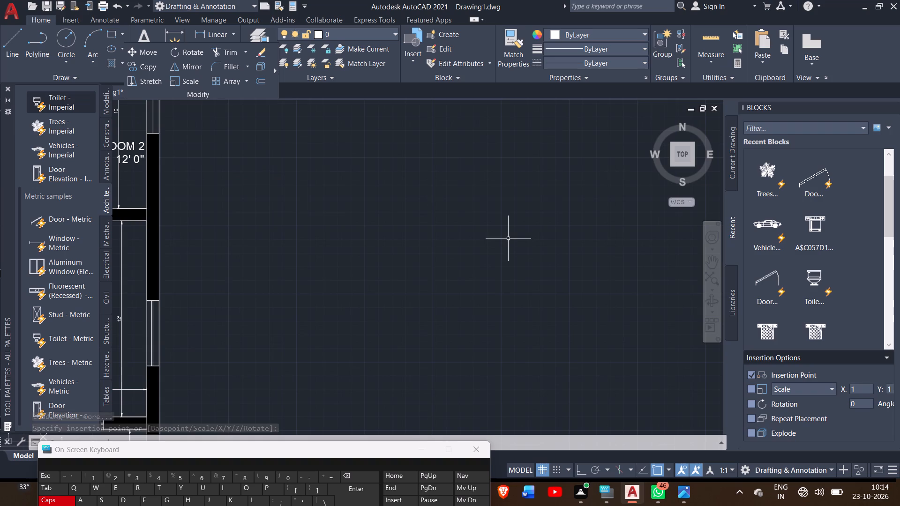
{"action": "scroll", "coordinate": [513, 234], "scroll_direction": "up", "scroll_amount": 2, "text": "ctrl"}
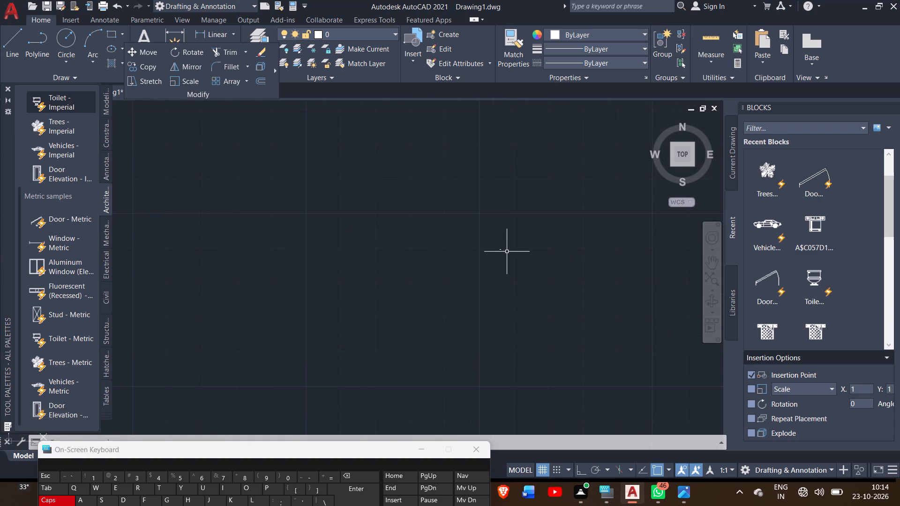
{"action": "scroll", "coordinate": [506, 251], "scroll_direction": "up", "scroll_amount": 5, "text": "ctrl"}
{"action": "scroll", "coordinate": [433, 231], "scroll_direction": "up", "scroll_amount": 7, "text": "ctrl"}
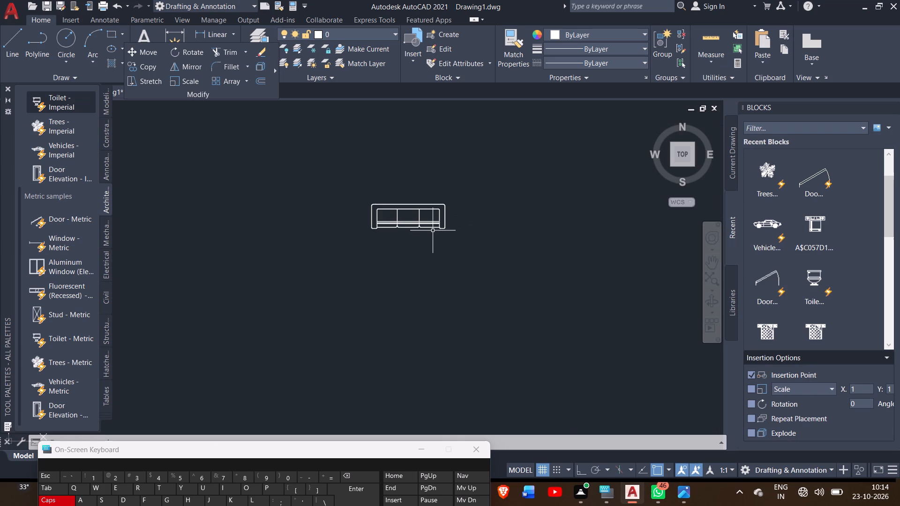
{"action": "left_click", "coordinate": [710, 264]}
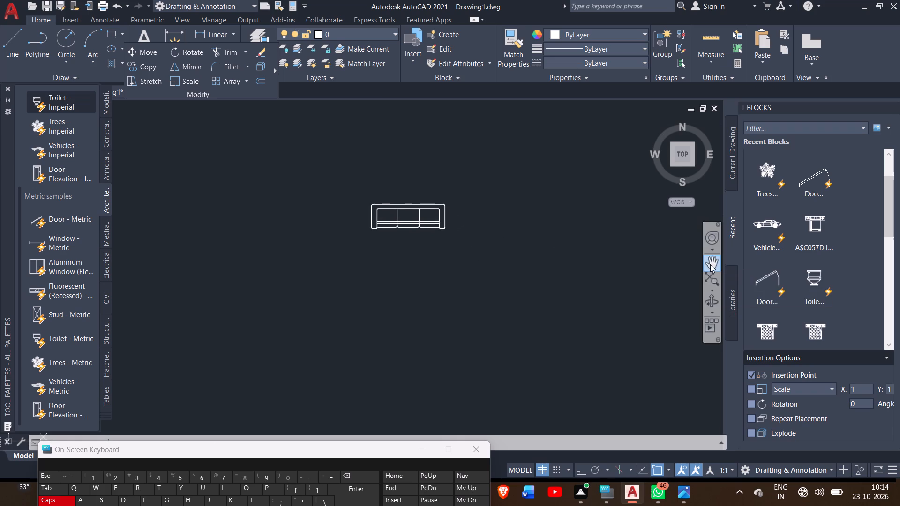
{"action": "left_click_drag", "start_coordinate": [547, 252], "coordinate": [441, 365]}
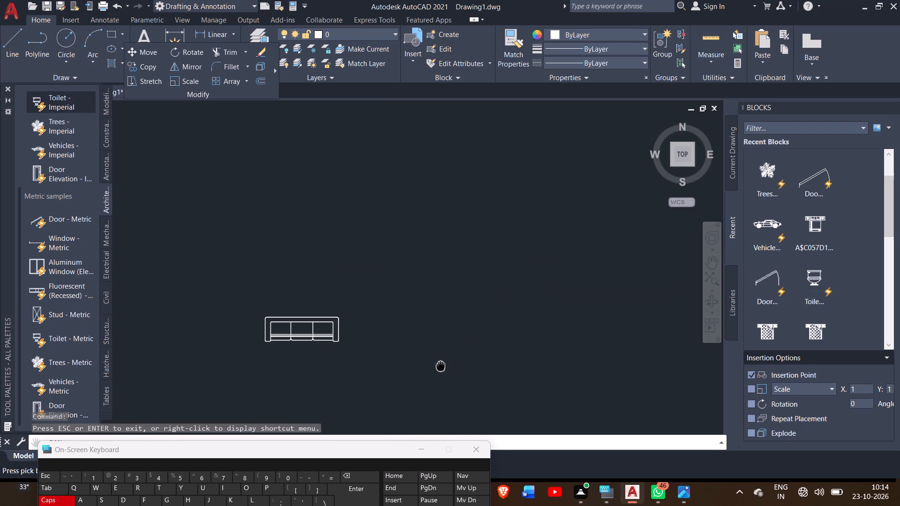
{"action": "left_click_drag", "start_coordinate": [441, 365], "coordinate": [439, 365]}
{"action": "right_click", "coordinate": [371, 346]}
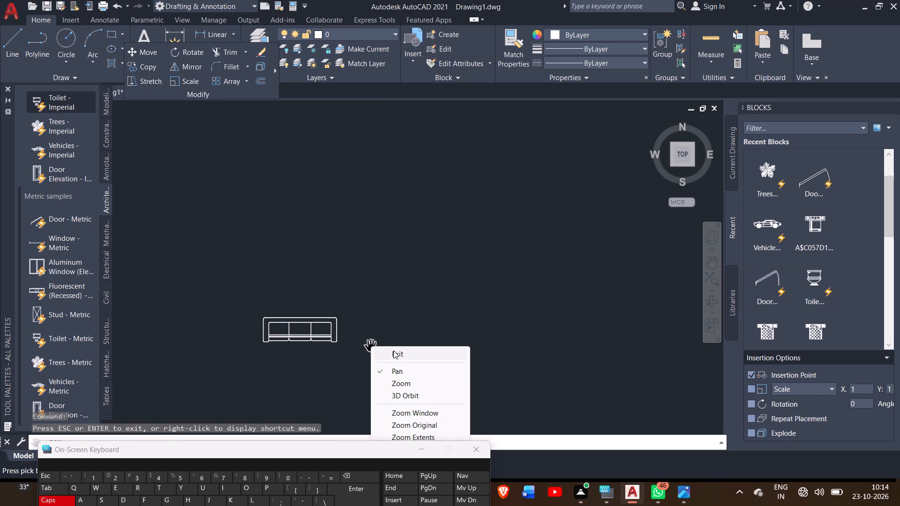
{"action": "left_click", "coordinate": [394, 350]}
{"action": "left_click", "coordinate": [335, 335]}
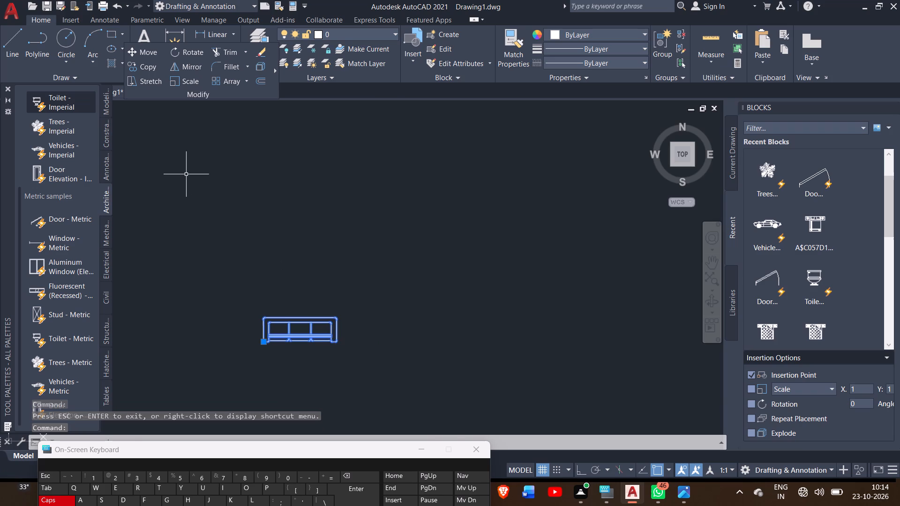
{"action": "left_click", "coordinate": [178, 77]}
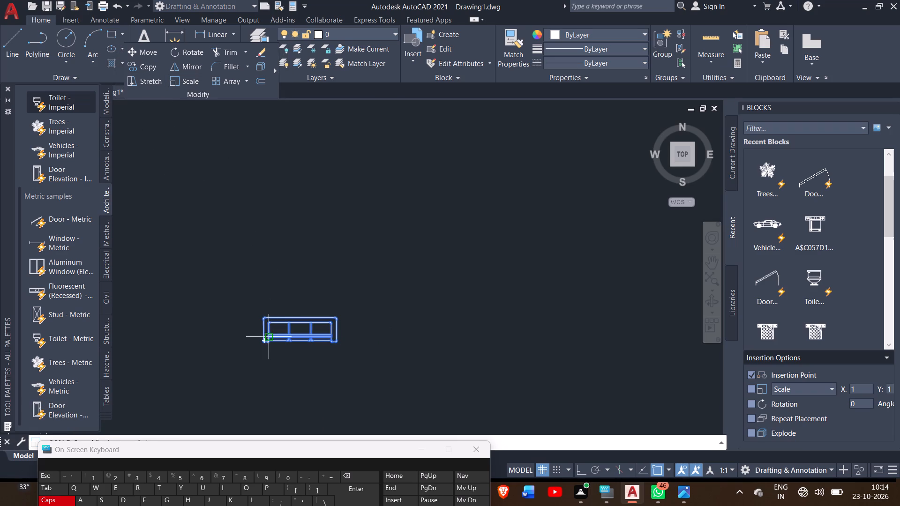
{"action": "left_click_drag", "start_coordinate": [269, 343], "coordinate": [459, 264]}
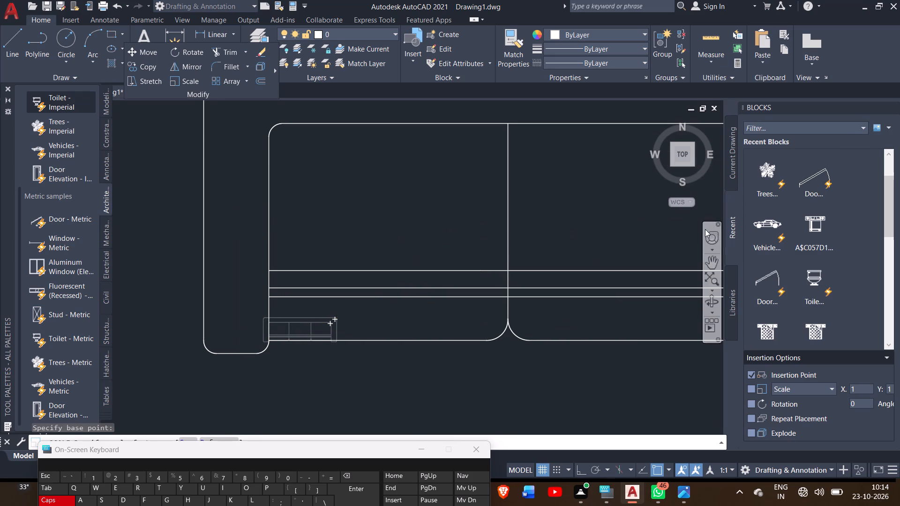
{"action": "left_click", "coordinate": [689, 226]}
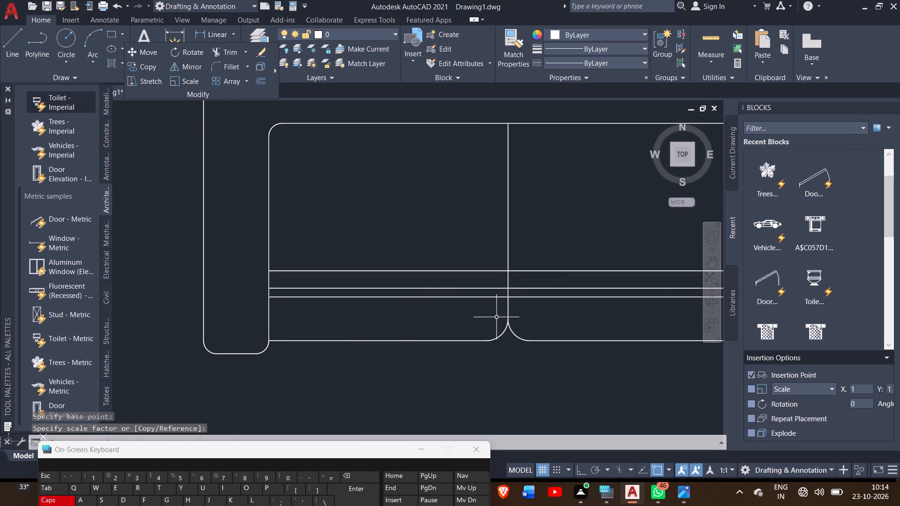
Scale up the three-seat sofa block a second time, freehand, from its lower-left corner.
{"action": "scroll", "coordinate": [496, 317], "scroll_direction": "down", "scroll_amount": 5, "text": "ctrl"}
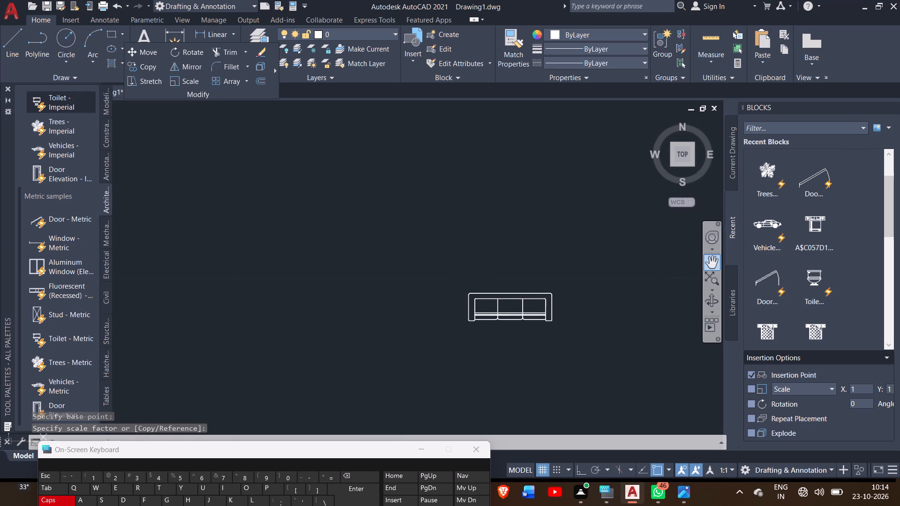
{"action": "left_click", "coordinate": [711, 260]}
{"action": "left_click_drag", "start_coordinate": [582, 328], "coordinate": [459, 387]}
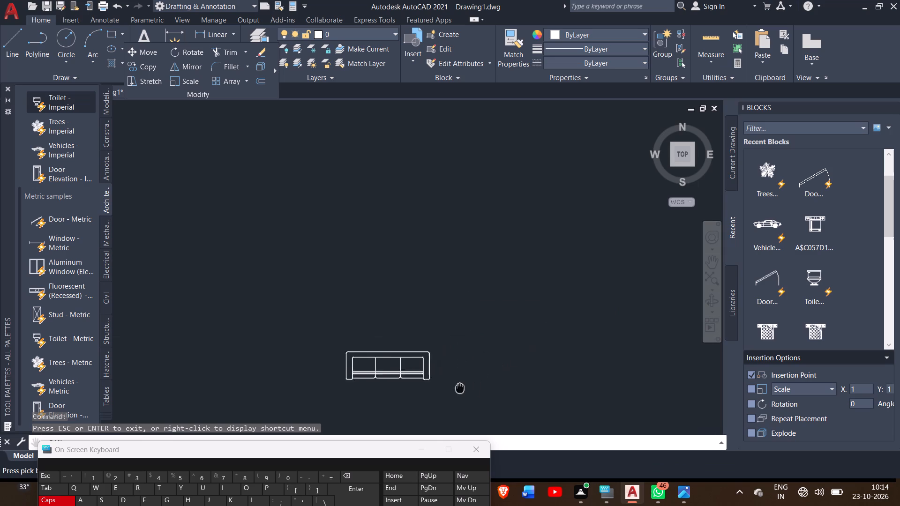
{"action": "left_click_drag", "start_coordinate": [459, 387], "coordinate": [403, 402]}
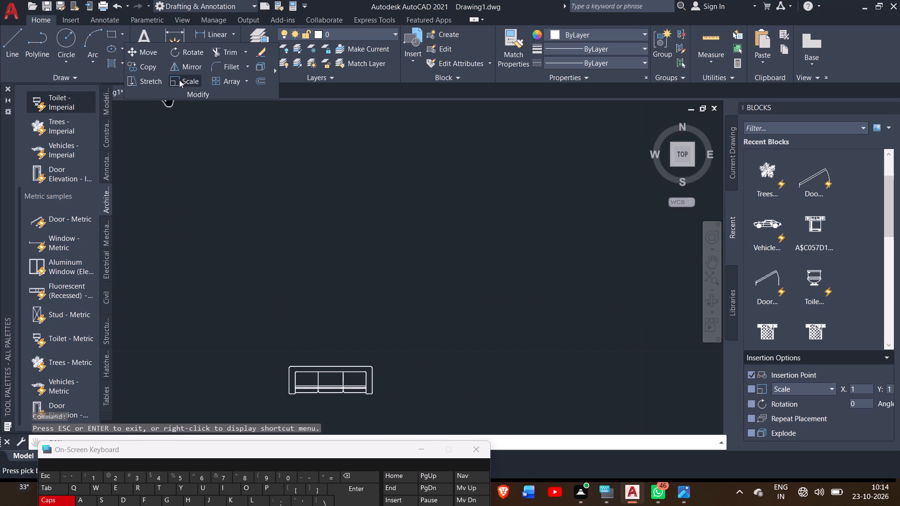
{"action": "left_click", "coordinate": [179, 80]}
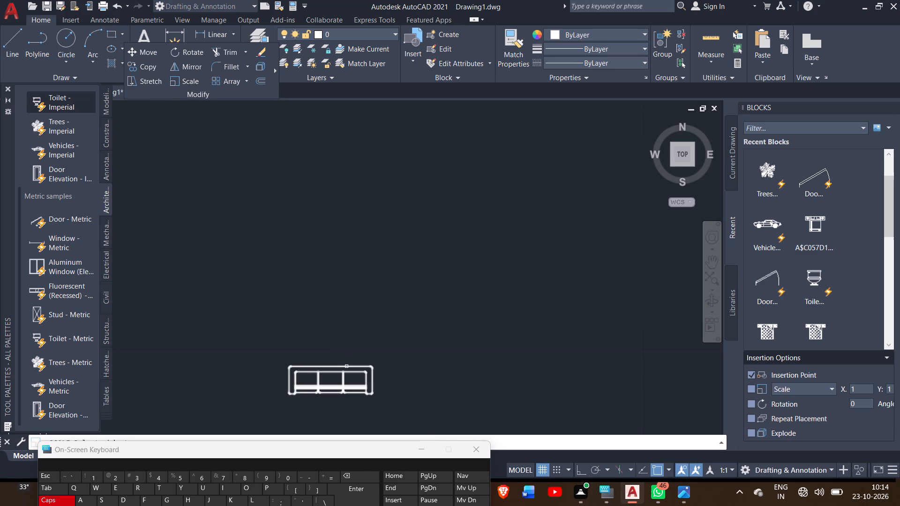
{"action": "left_click", "coordinate": [346, 366]}
{"action": "right_click", "coordinate": [346, 366]}
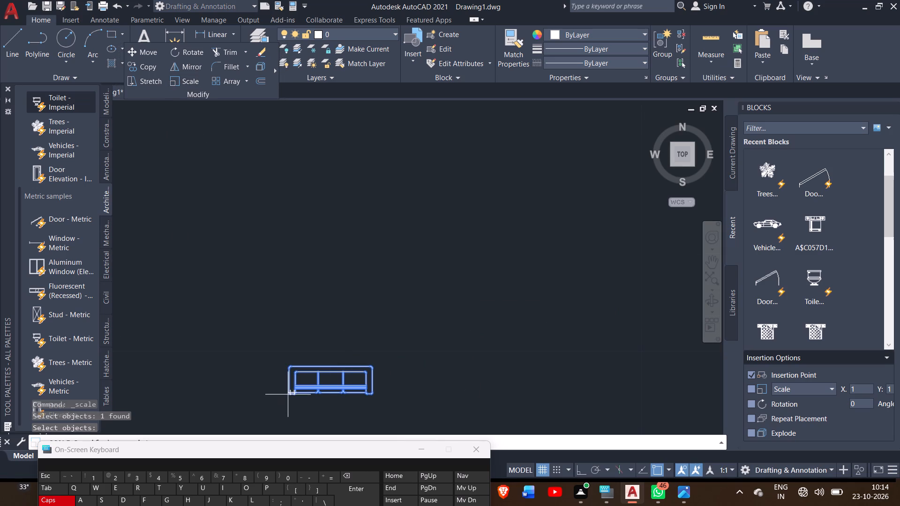
{"action": "left_click_drag", "start_coordinate": [291, 392], "coordinate": [444, 280]}
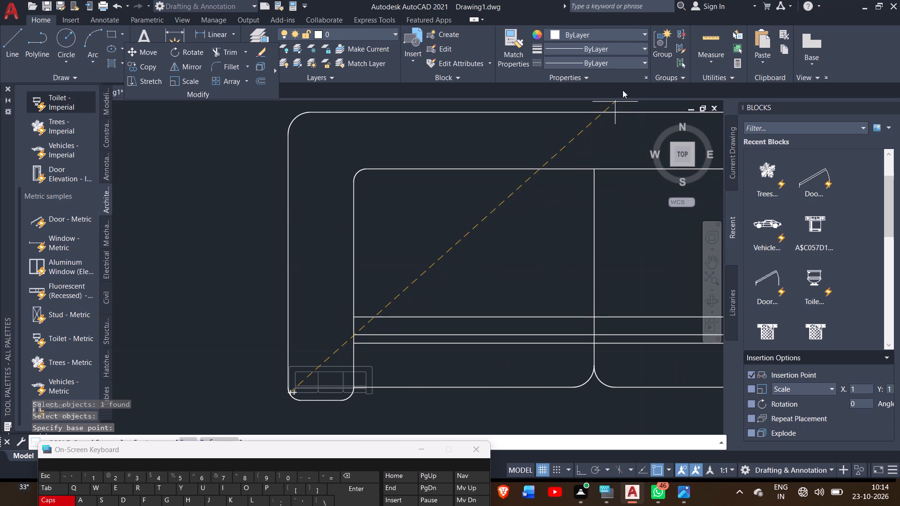
{"action": "left_click", "coordinate": [608, 114]}
Scale up the three-seat sofa block a third time, freehand, from a base point at its lower-left armrest.
{"action": "scroll", "coordinate": [533, 184], "scroll_direction": "down", "scroll_amount": 9, "text": "ctrl"}
{"action": "scroll", "coordinate": [533, 184], "scroll_direction": "up", "scroll_amount": 4, "text": "ctrl"}
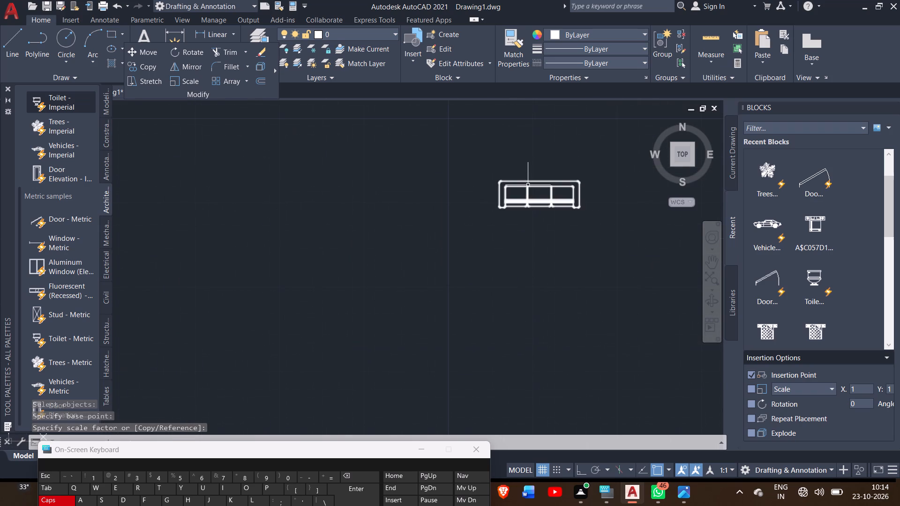
{"action": "left_click", "coordinate": [527, 185]}
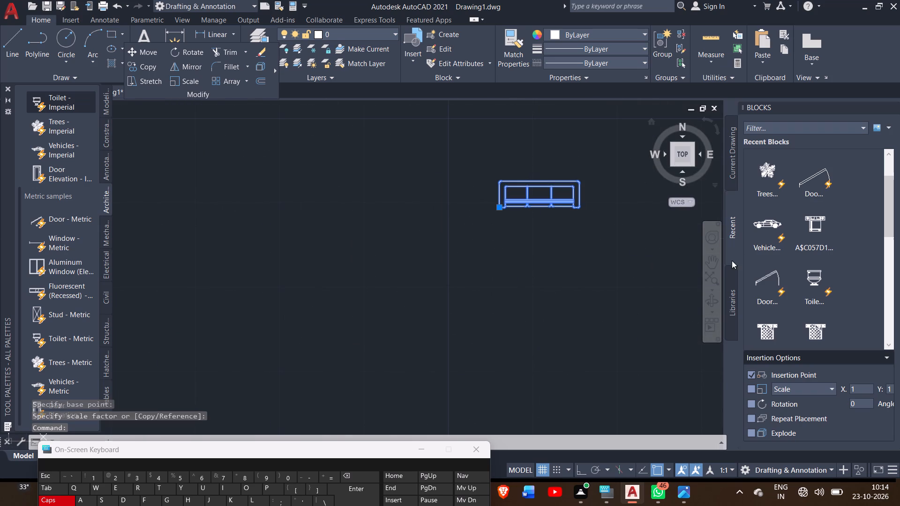
{"action": "left_click", "coordinate": [715, 263]}
{"action": "left_click_drag", "start_coordinate": [644, 242], "coordinate": [635, 250]}
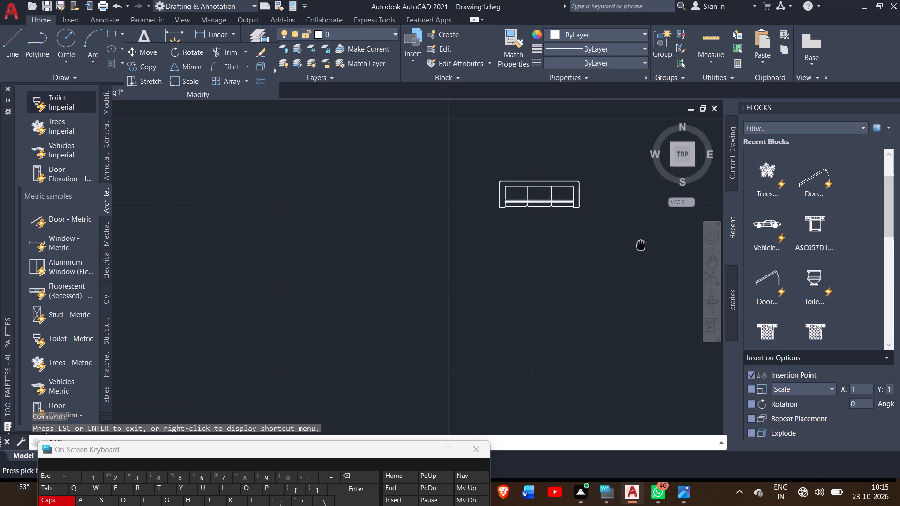
{"action": "left_click_drag", "start_coordinate": [635, 250], "coordinate": [495, 345]}
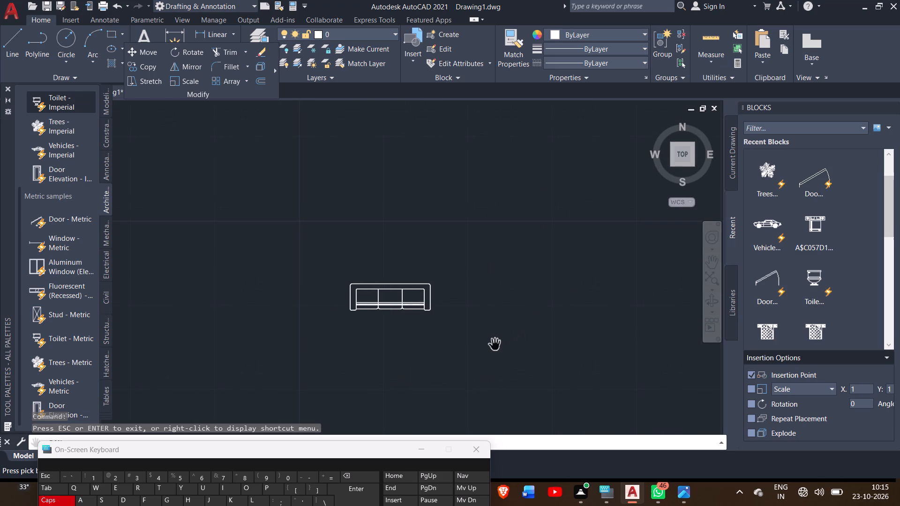
{"action": "right_click", "coordinate": [470, 283]}
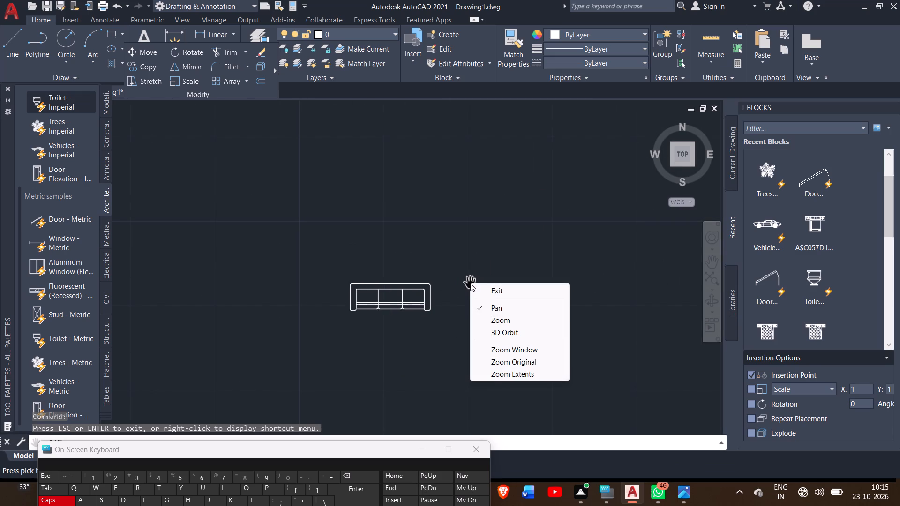
{"action": "left_click", "coordinate": [481, 288]}
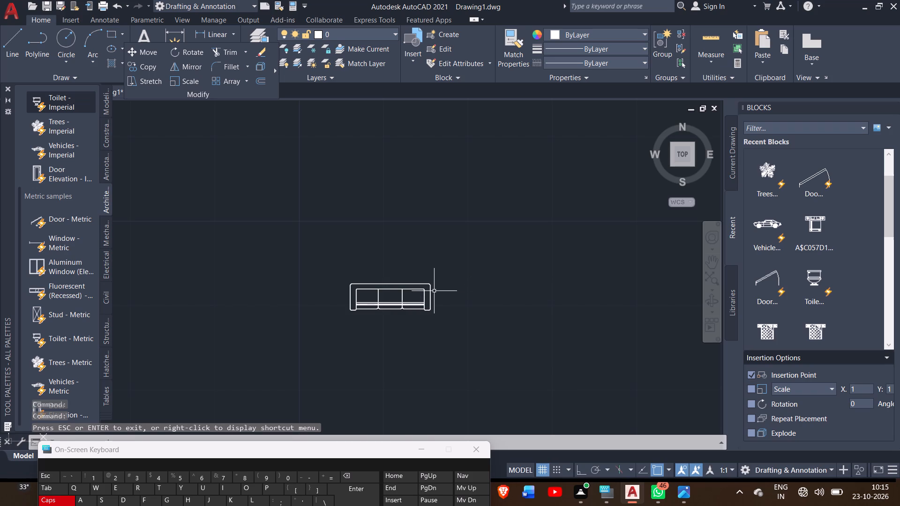
{"action": "left_click", "coordinate": [428, 289]}
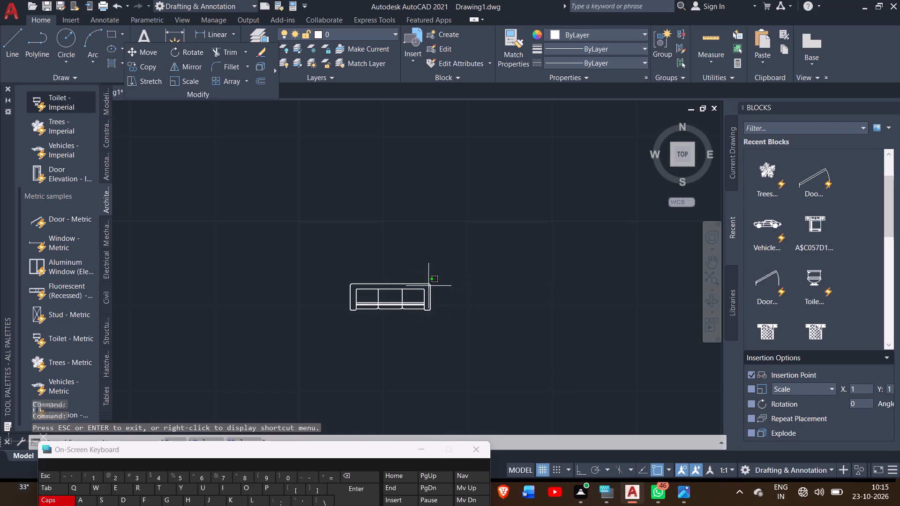
{"action": "left_click", "coordinate": [429, 283]}
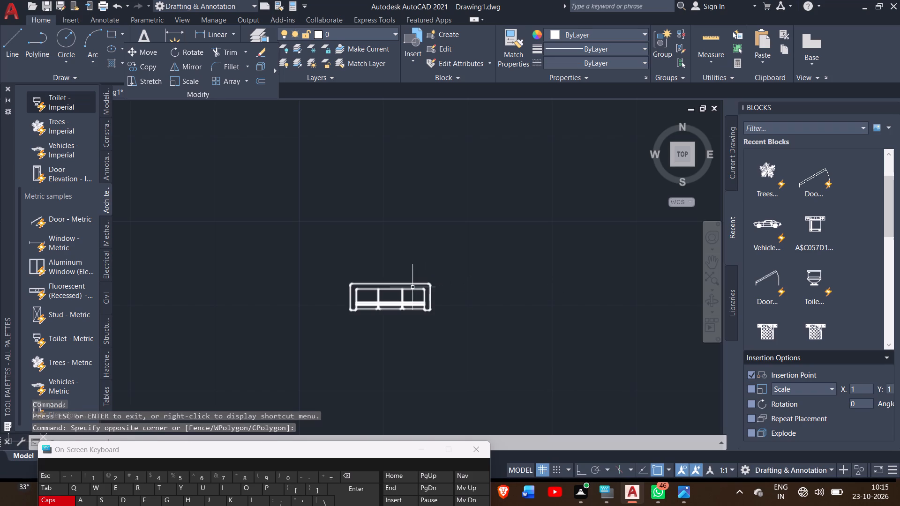
{"action": "left_click", "coordinate": [412, 287]}
{"action": "left_click", "coordinate": [387, 282]}
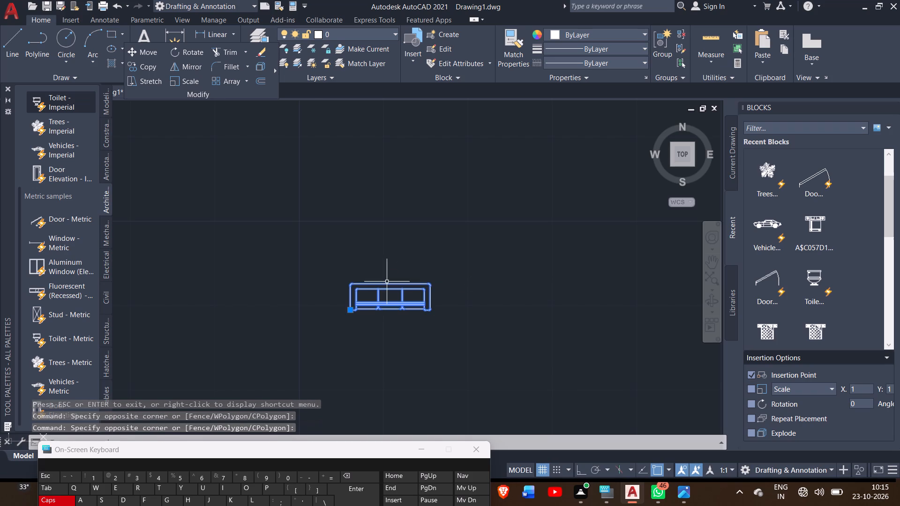
{"action": "left_click", "coordinate": [185, 76]}
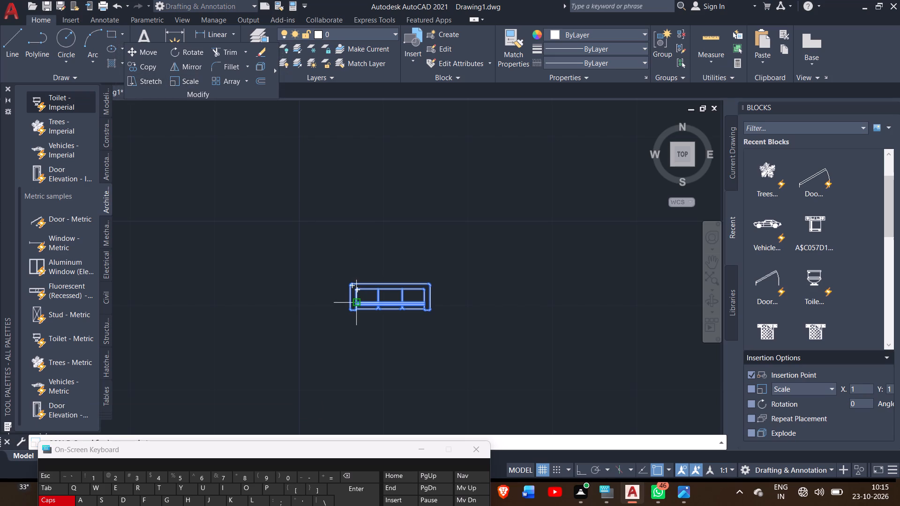
{"action": "left_click_drag", "start_coordinate": [354, 310], "coordinate": [458, 250]}
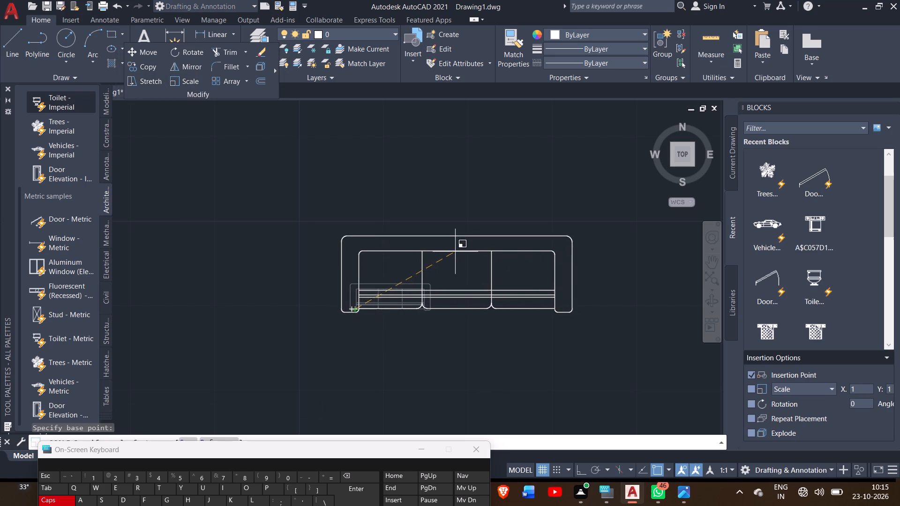
{"action": "left_click_drag", "start_coordinate": [458, 250], "coordinate": [463, 247]}
{"action": "left_click", "coordinate": [463, 247]}
Scale up the three-seat sofa block once more, freehand, from its lower-left corner to suit the floor plan's size.
{"action": "scroll", "coordinate": [395, 260], "scroll_direction": "down", "scroll_amount": 3, "text": "ctrl"}
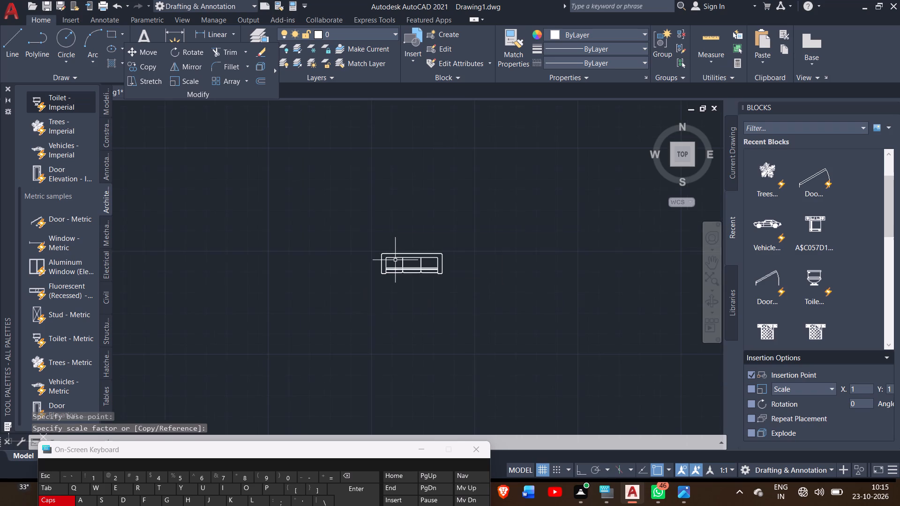
{"action": "scroll", "coordinate": [395, 260], "scroll_direction": "down", "scroll_amount": 5, "text": "ctrl"}
{"action": "scroll", "coordinate": [395, 260], "scroll_direction": "up", "scroll_amount": 2, "text": "ctrl"}
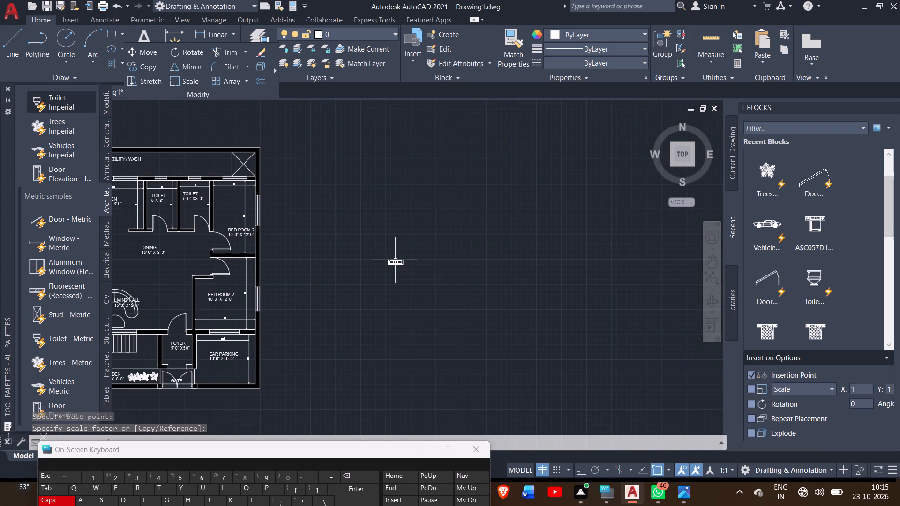
{"action": "scroll", "coordinate": [395, 260], "scroll_direction": "up", "scroll_amount": 4, "text": "ctrl"}
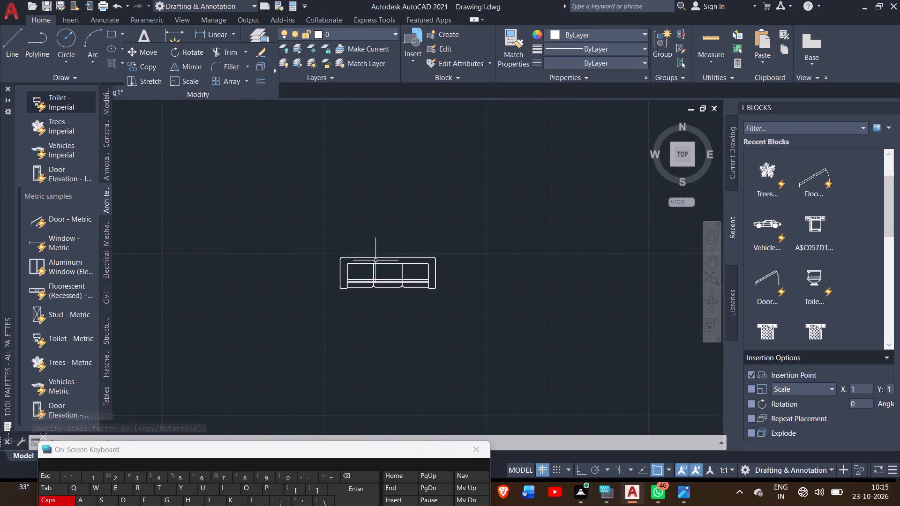
{"action": "left_click", "coordinate": [374, 262]}
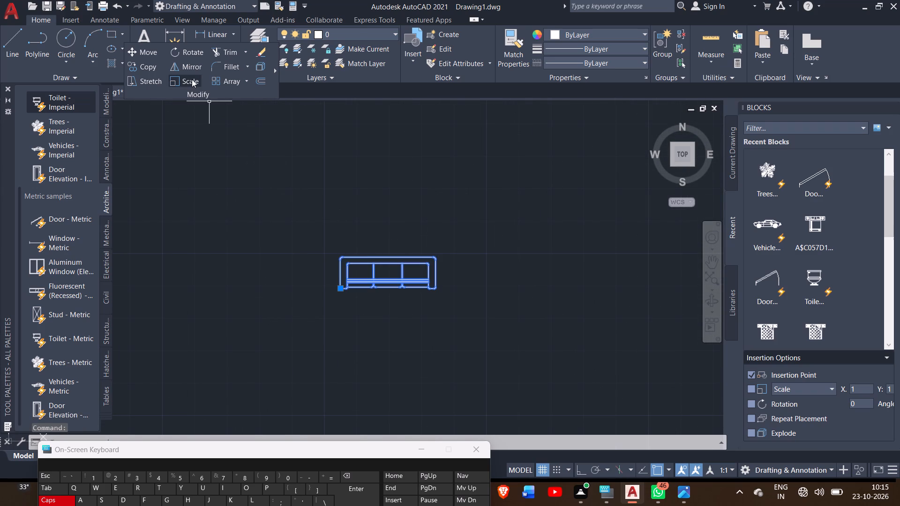
{"action": "left_click", "coordinate": [192, 79]}
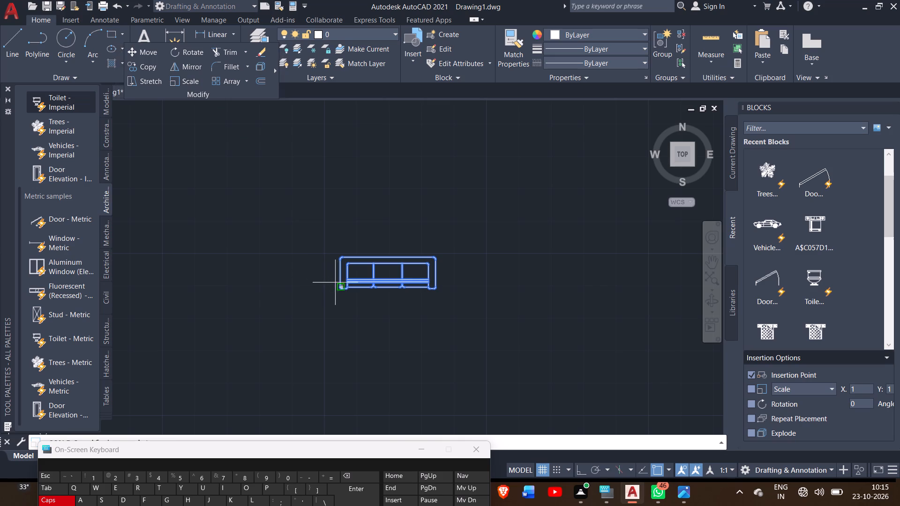
{"action": "left_click_drag", "start_coordinate": [338, 284], "coordinate": [440, 222]}
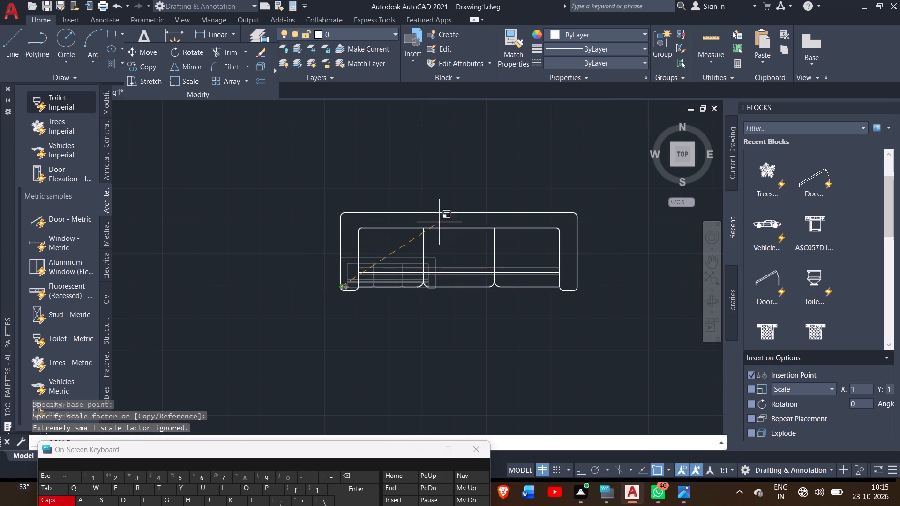
{"action": "left_click_drag", "start_coordinate": [440, 222], "coordinate": [442, 221]}
{"action": "left_click", "coordinate": [442, 221]}
Rotate the three-seat sofa 90° counterclockwise about its lower-left corner with Ortho on, so its backrest faces west.
{"action": "scroll", "coordinate": [348, 233], "scroll_direction": "down", "scroll_amount": 6, "text": "ctrl"}
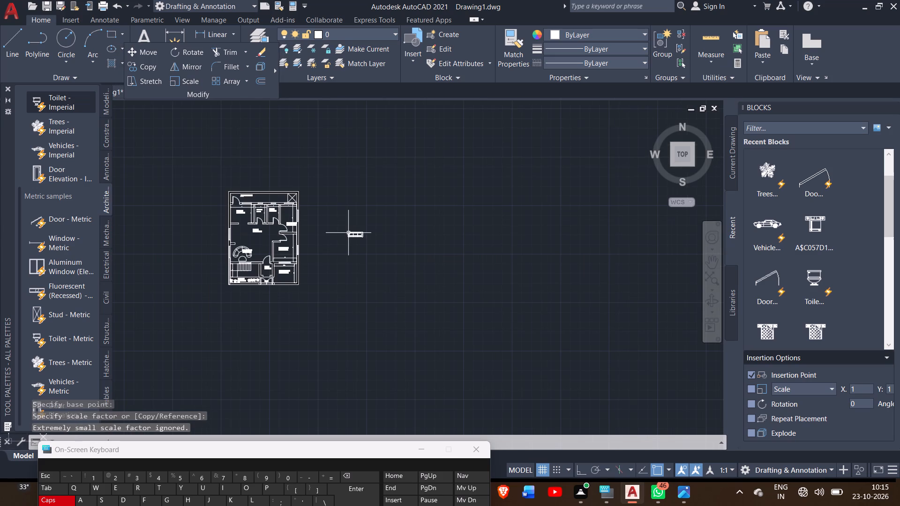
{"action": "scroll", "coordinate": [348, 233], "scroll_direction": "up", "scroll_amount": 3, "text": "ctrl"}
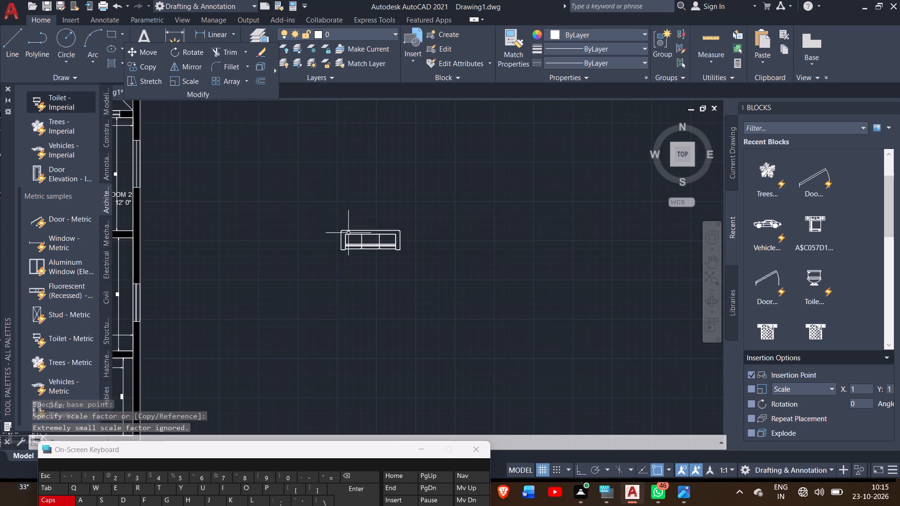
{"action": "left_click", "coordinate": [342, 231]}
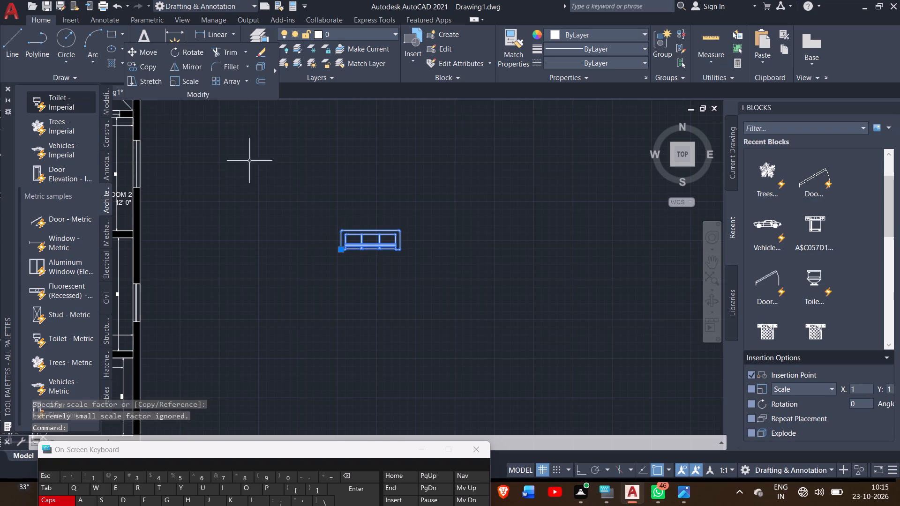
{"action": "left_click", "coordinate": [174, 56]}
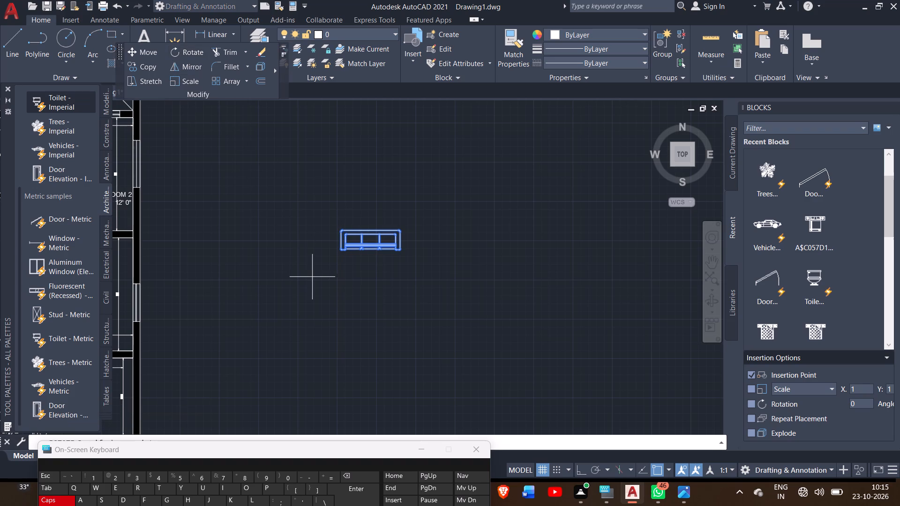
{"action": "left_click_drag", "start_coordinate": [342, 248], "coordinate": [362, 222]}
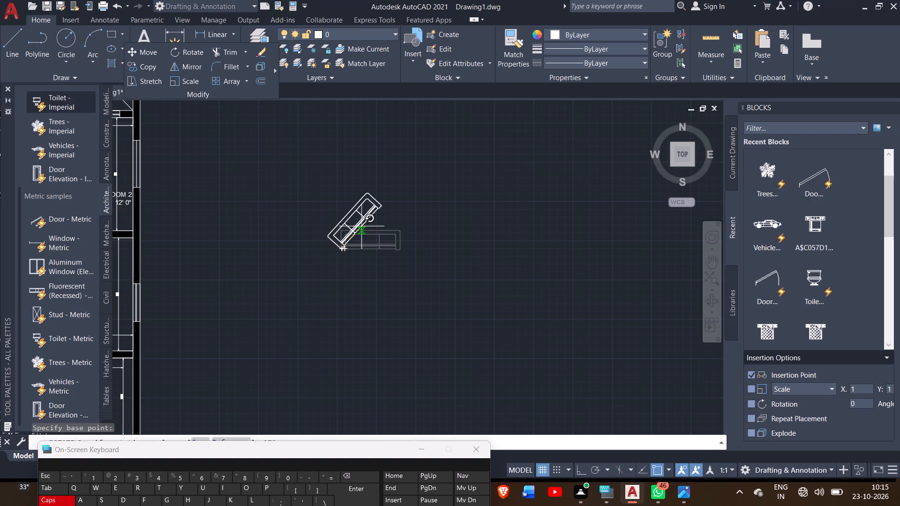
{"action": "left_click_drag", "start_coordinate": [362, 222], "coordinate": [403, 350]}
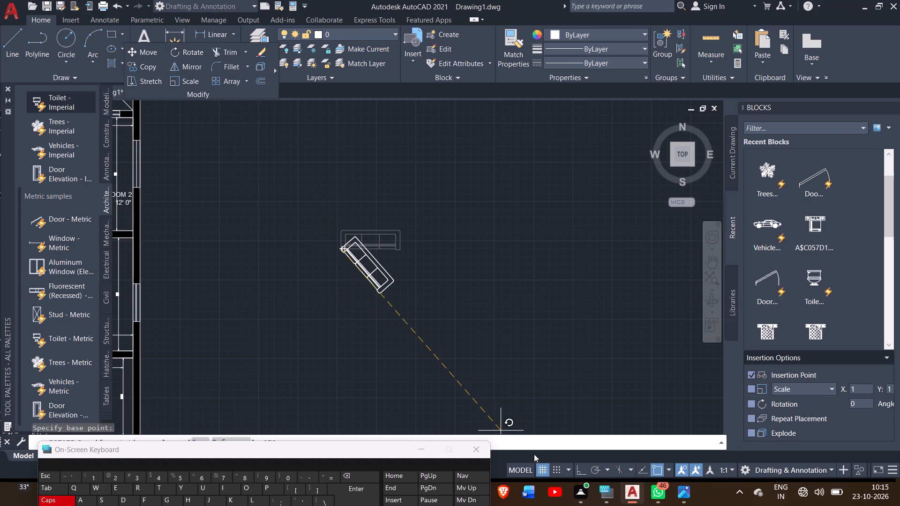
{"action": "left_click", "coordinate": [581, 469]}
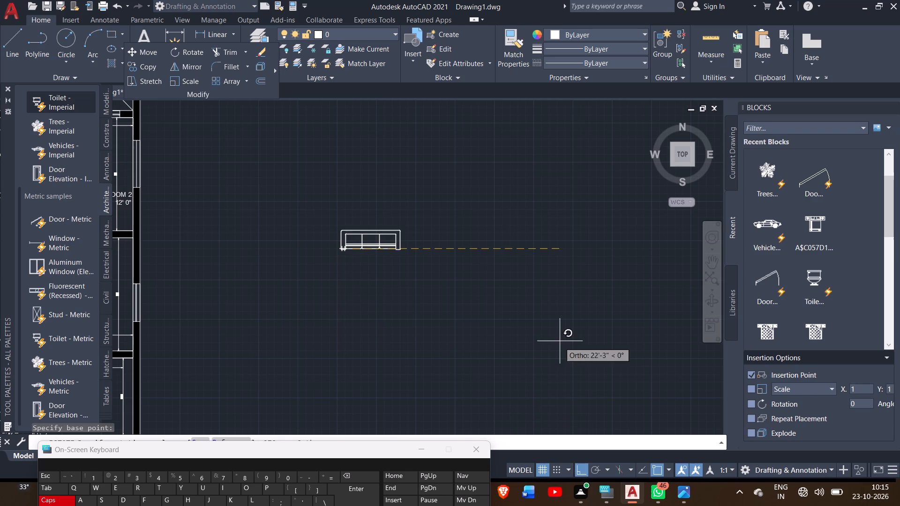
{"action": "left_click", "coordinate": [373, 194]}
{"action": "right_click", "coordinate": [374, 215]}
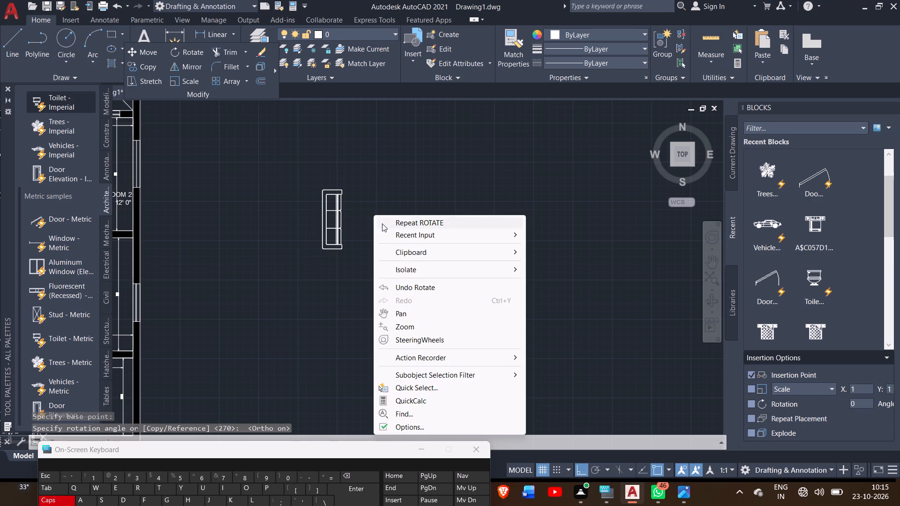
{"action": "triple_click", "coordinate": [348, 226]}
{"action": "triple_click", "coordinate": [348, 226]}
{"action": "double_click", "coordinate": [348, 226]}
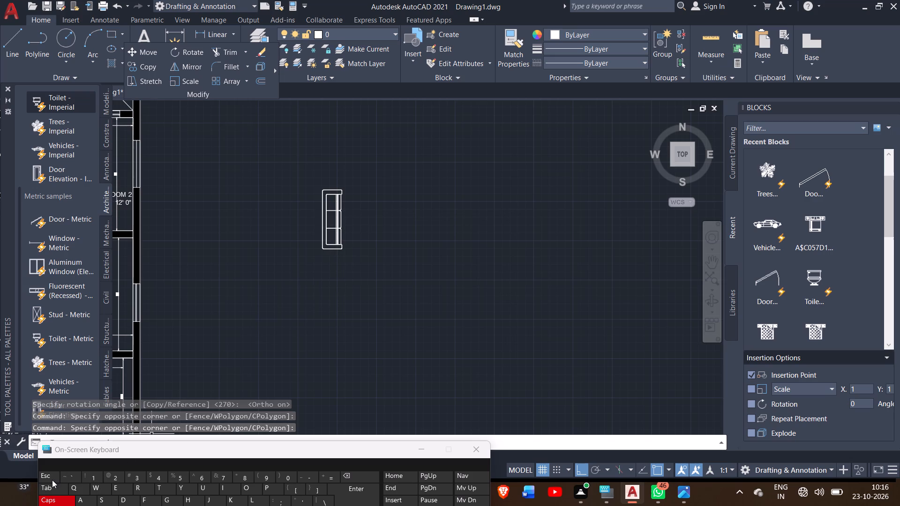
{"action": "key", "text": "Escape"}
{"action": "key", "text": "Escape"}
{"action": "key", "text": "Escape"}
{"action": "key", "text": "Escape"}
{"action": "key", "text": "Escape"}
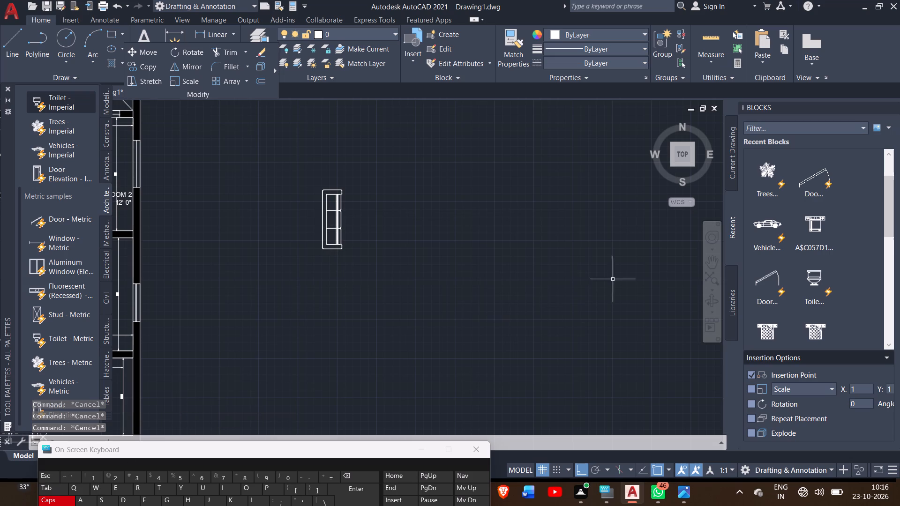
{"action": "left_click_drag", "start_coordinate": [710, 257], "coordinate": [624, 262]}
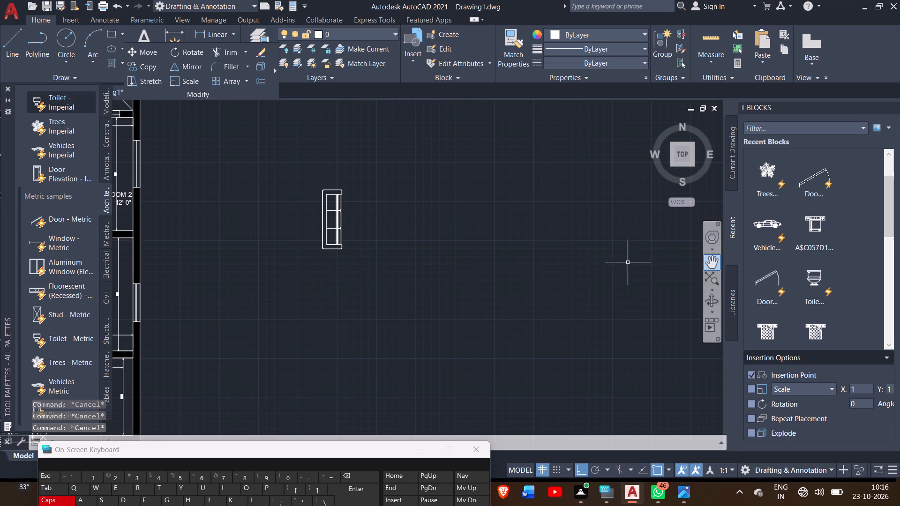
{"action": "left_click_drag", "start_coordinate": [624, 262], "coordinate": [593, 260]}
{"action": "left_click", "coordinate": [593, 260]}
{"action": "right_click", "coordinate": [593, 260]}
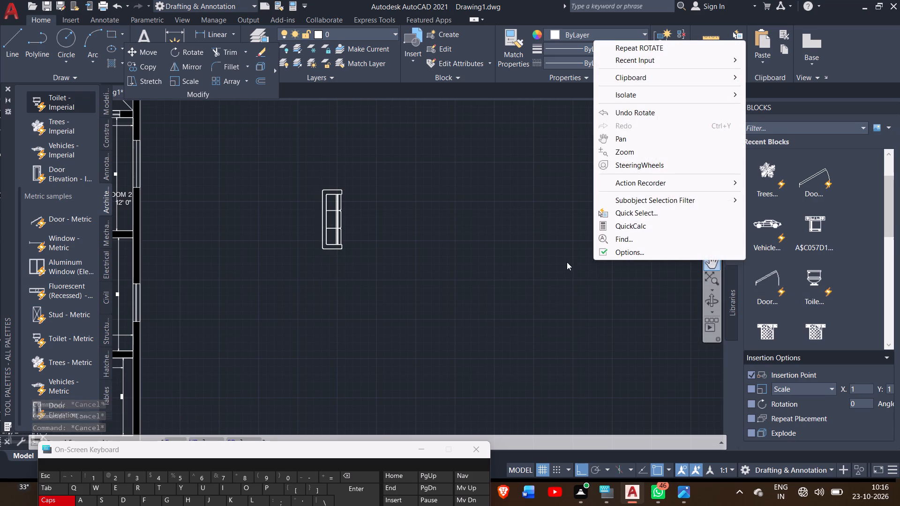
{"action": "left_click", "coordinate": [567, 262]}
Move the three-seat sofa with Ortho off into the dining area, its backrest against the west wall beside the window.
{"action": "left_click", "coordinate": [333, 244]}
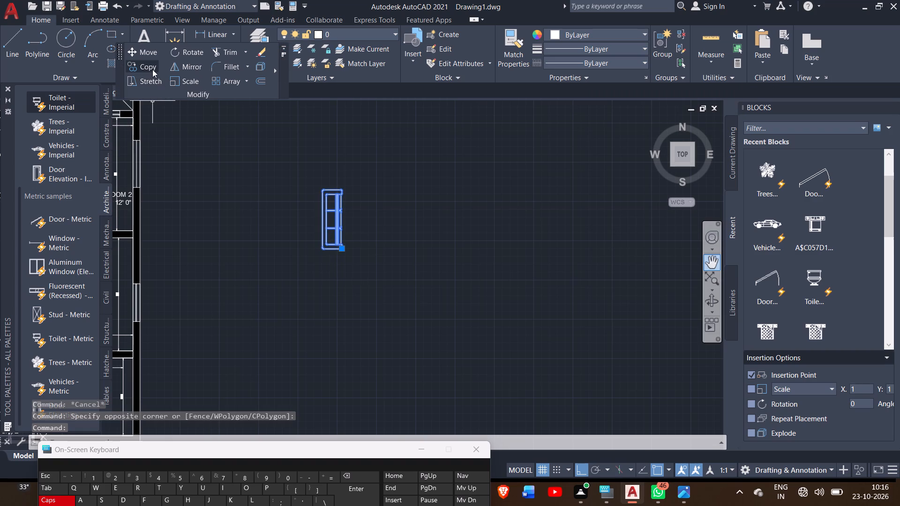
{"action": "left_click", "coordinate": [151, 51]}
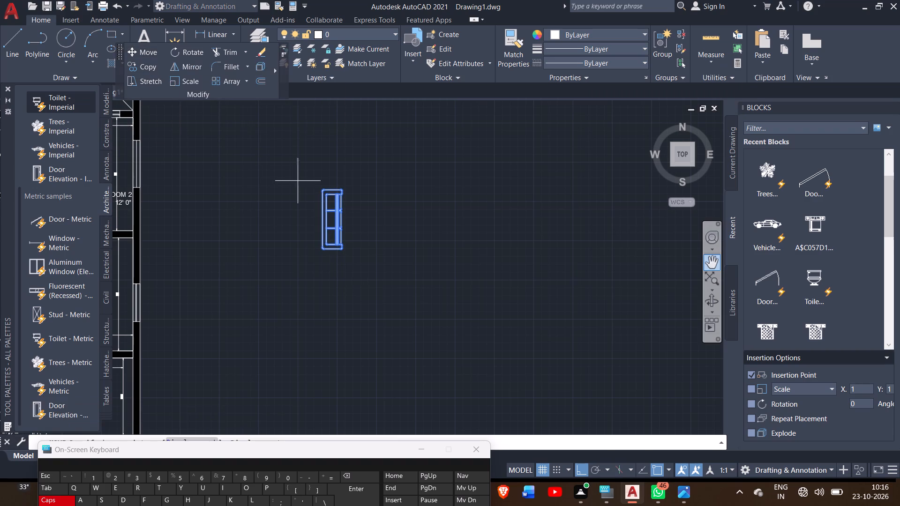
{"action": "left_click_drag", "start_coordinate": [322, 218], "coordinate": [271, 223]}
{"action": "scroll", "coordinate": [271, 223], "scroll_direction": "down", "scroll_amount": 2, "text": "ctrl"}
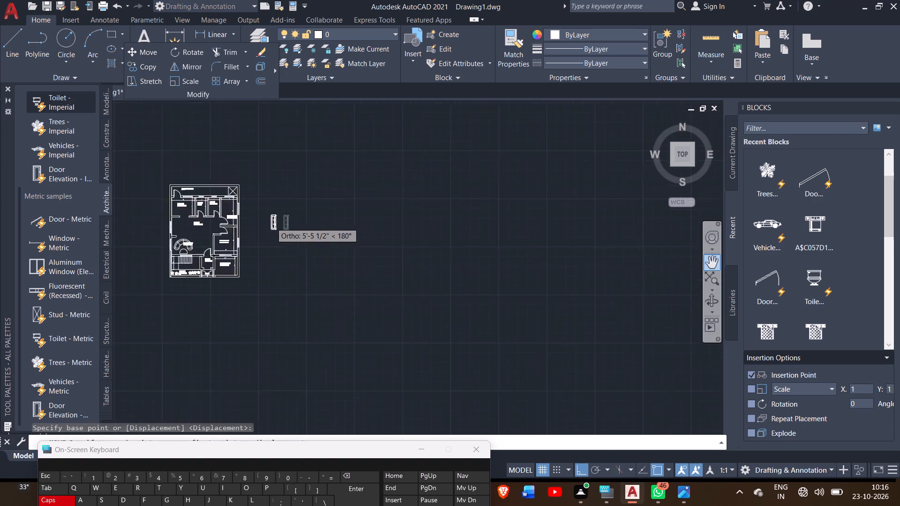
{"action": "scroll", "coordinate": [271, 223], "scroll_direction": "down", "scroll_amount": 2, "text": "ctrl"}
{"action": "scroll", "coordinate": [209, 241], "scroll_direction": "up", "scroll_amount": 1, "text": "ctrl"}
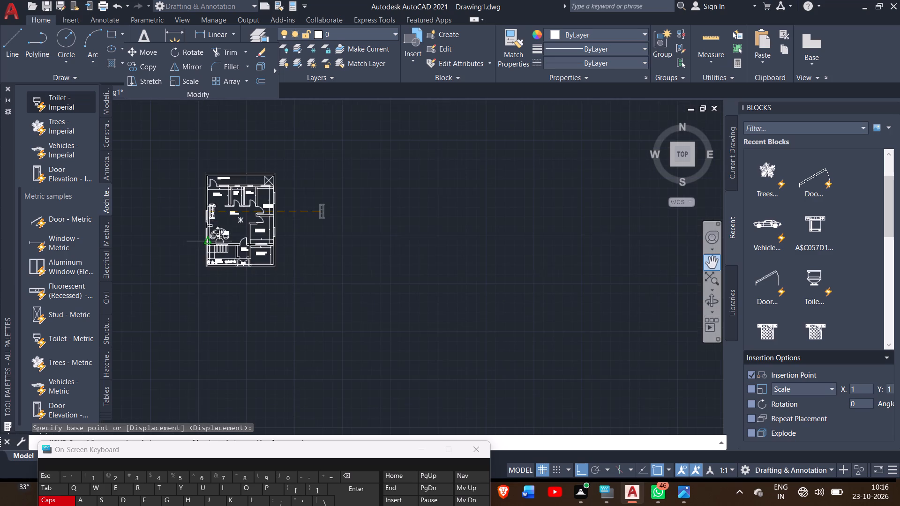
{"action": "scroll", "coordinate": [209, 241], "scroll_direction": "up", "scroll_amount": 4, "text": "ctrl"}
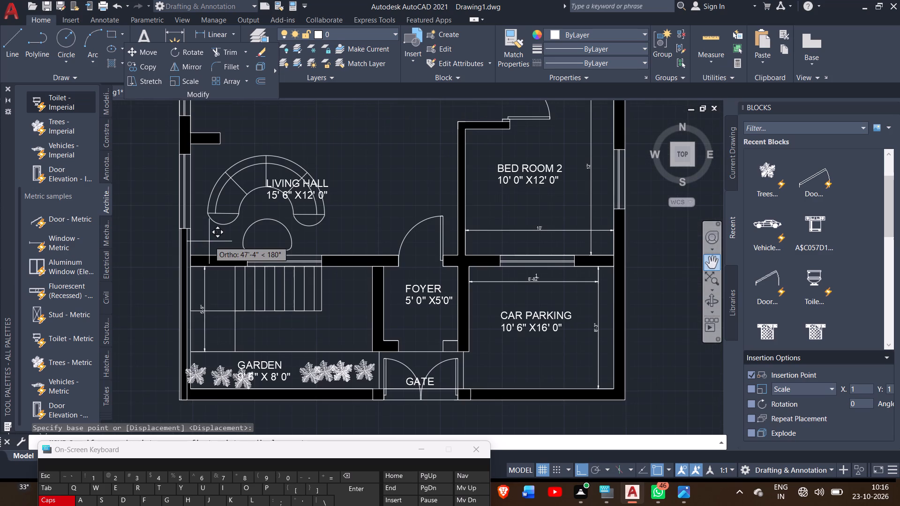
{"action": "scroll", "coordinate": [209, 241], "scroll_direction": "down", "scroll_amount": 2, "text": "ctrl"}
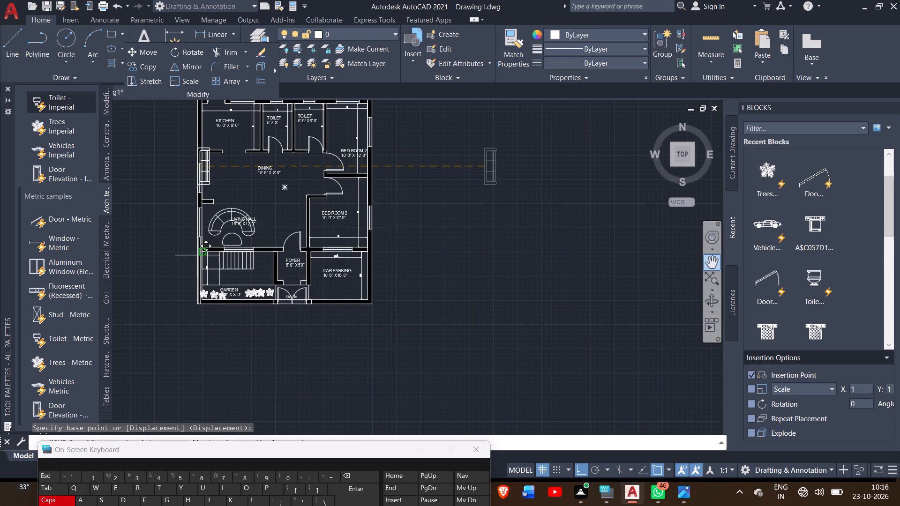
{"action": "scroll", "coordinate": [200, 255], "scroll_direction": "up", "scroll_amount": 1, "text": "ctrl"}
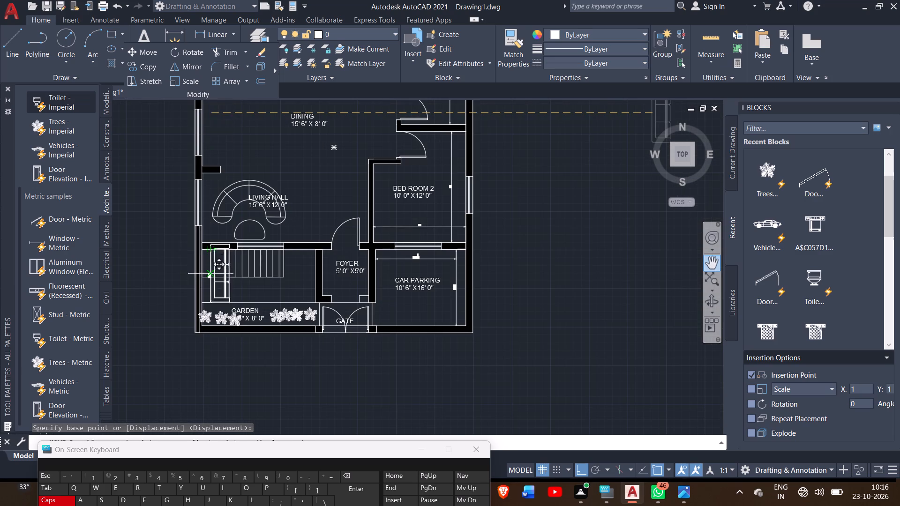
{"action": "left_click", "coordinate": [576, 470]}
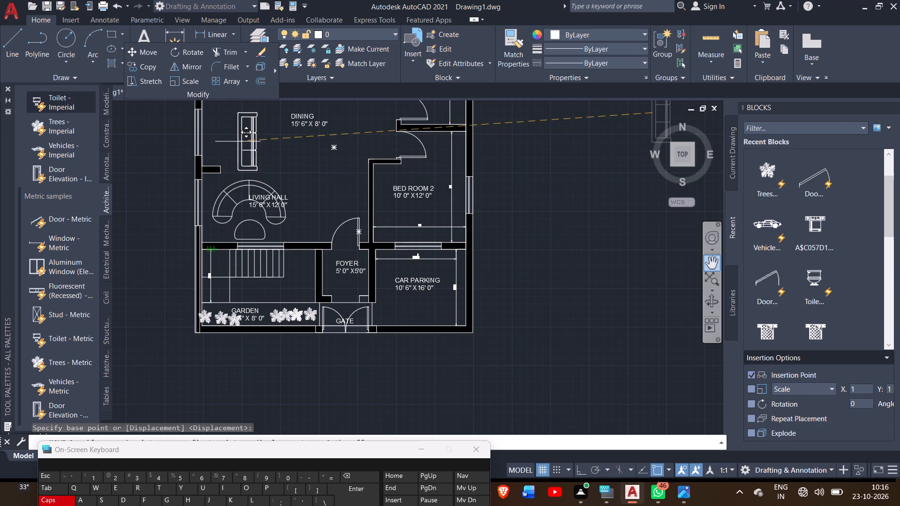
{"action": "left_click", "coordinate": [206, 129]}
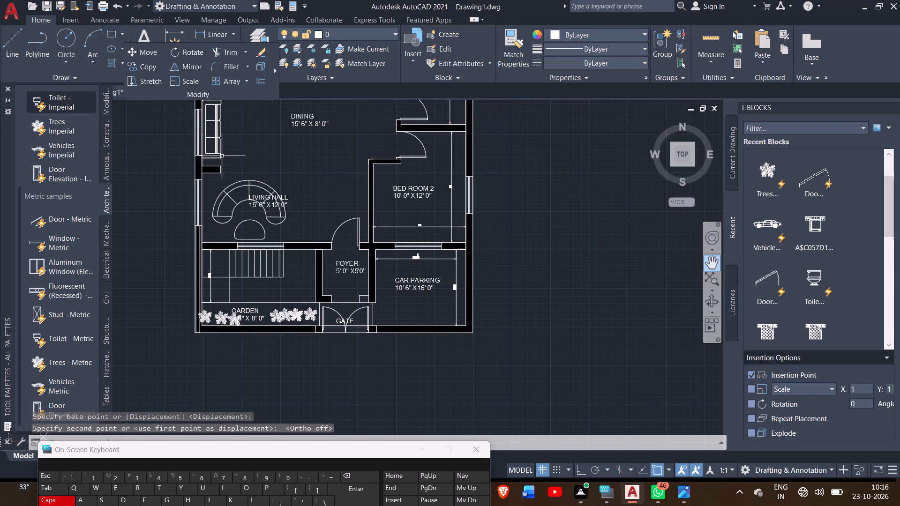
Dimension the width of the door opening between the foyer and living hall, placing the dimension just above the opening.
{"action": "scroll", "coordinate": [225, 161], "scroll_direction": "down", "scroll_amount": 2, "text": "ctrl"}
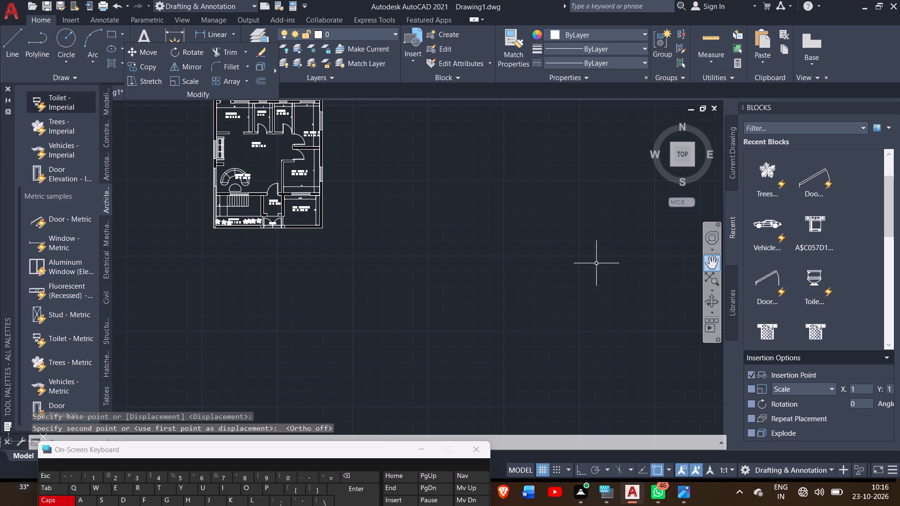
{"action": "left_click", "coordinate": [712, 266]}
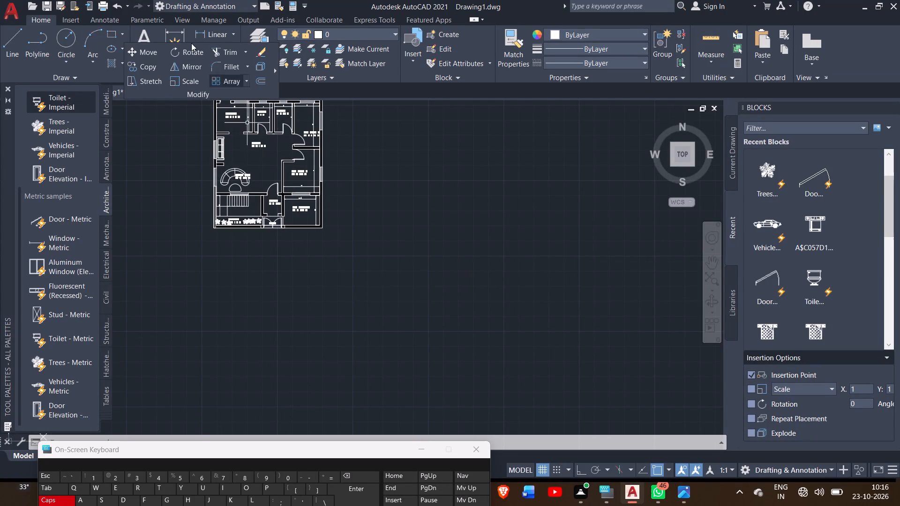
{"action": "left_click", "coordinate": [179, 31]}
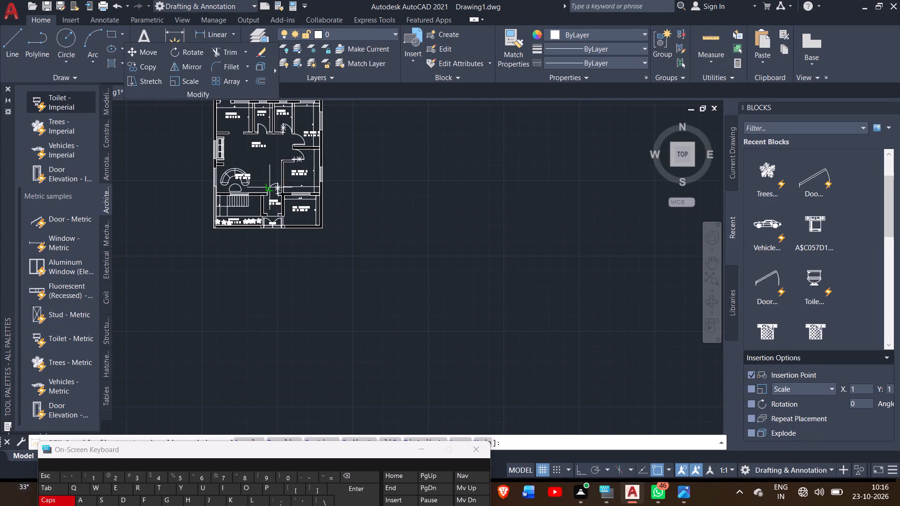
{"action": "scroll", "coordinate": [270, 190], "scroll_direction": "up", "scroll_amount": 4, "text": "ctrl"}
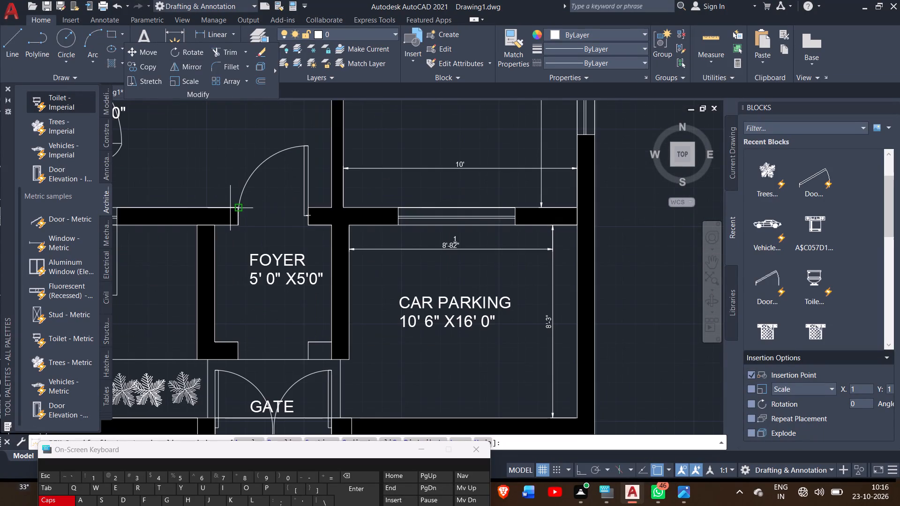
{"action": "left_click_drag", "start_coordinate": [238, 208], "coordinate": [310, 210]}
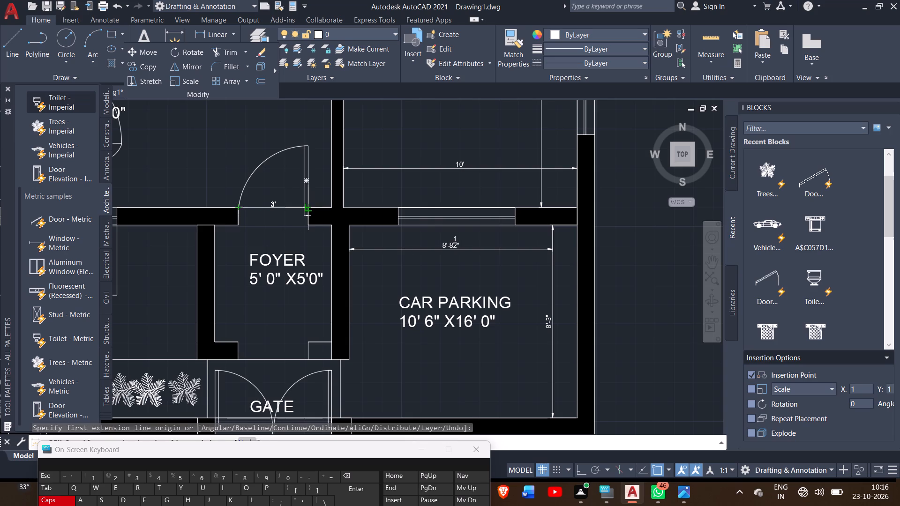
{"action": "left_click_drag", "start_coordinate": [310, 210], "coordinate": [310, 197]}
{"action": "left_click", "coordinate": [310, 197]}
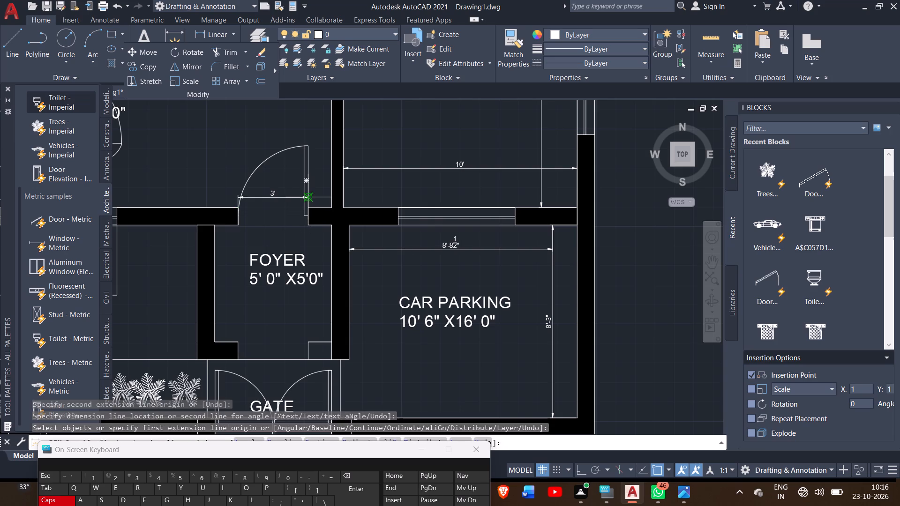
Dimension the width of the window between BED ROOM 2 and CAR PARKING, placing the dimension just inside the bedroom.
{"action": "left_click", "coordinate": [397, 208]}
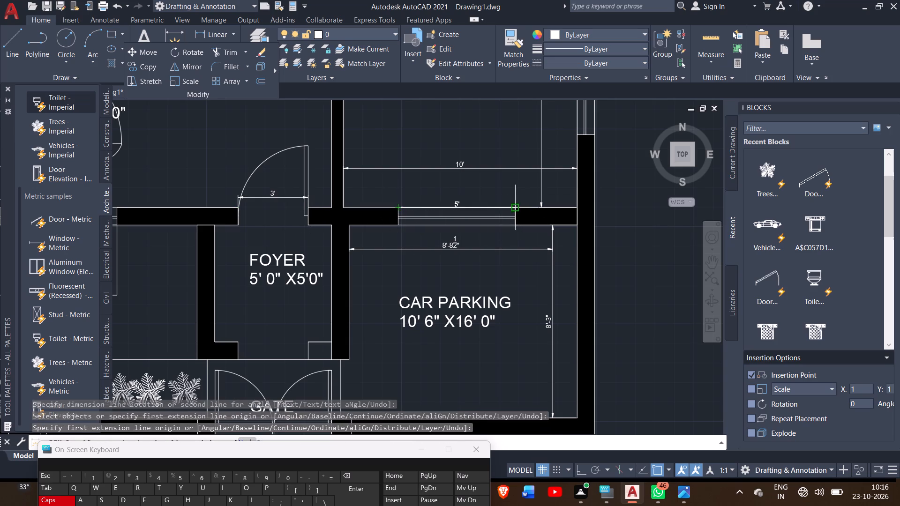
{"action": "left_click_drag", "start_coordinate": [516, 206], "coordinate": [516, 194]}
{"action": "left_click", "coordinate": [516, 194]}
Dimension the length of the east-wall window in the lower BED ROOM 2, placing the dimension just inside the room.
{"action": "scroll", "coordinate": [534, 216], "scroll_direction": "down", "scroll_amount": 2, "text": "ctrl"}
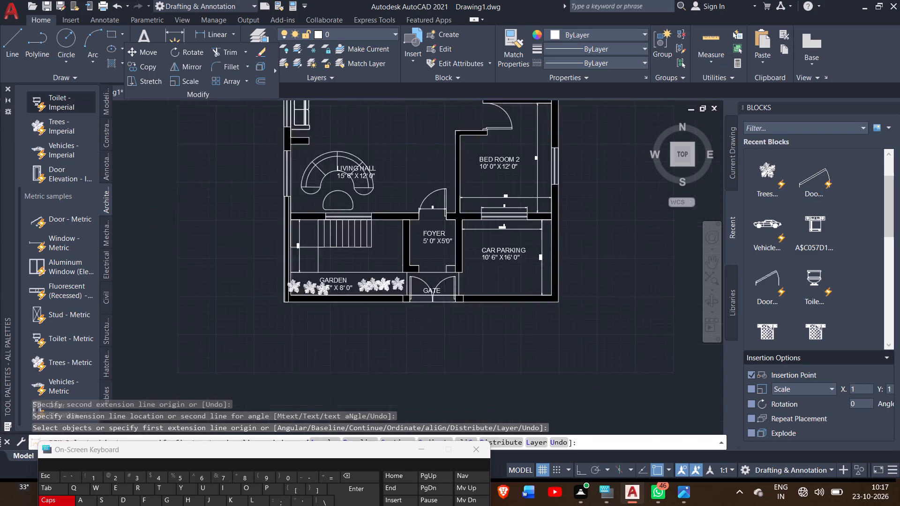
{"action": "scroll", "coordinate": [534, 216], "scroll_direction": "down", "scroll_amount": 1, "text": "ctrl"}
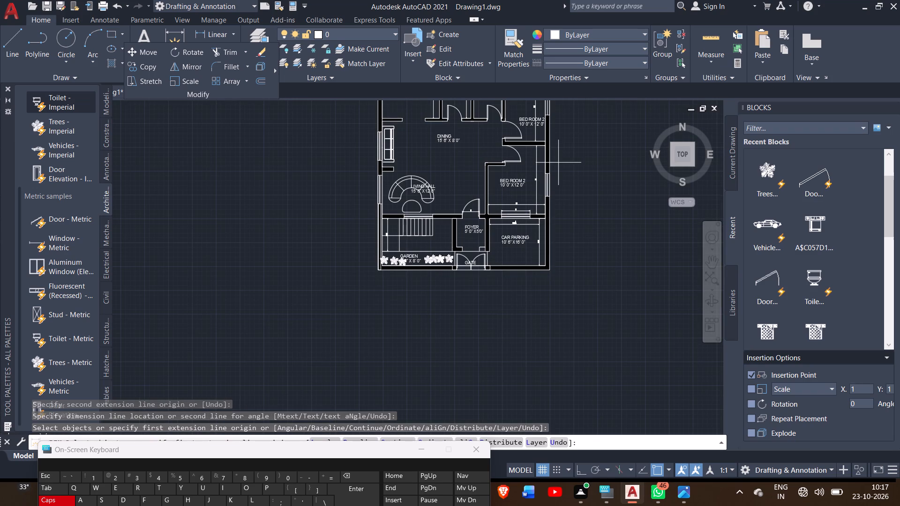
{"action": "scroll", "coordinate": [558, 164], "scroll_direction": "up", "scroll_amount": 1, "text": "ctrl"}
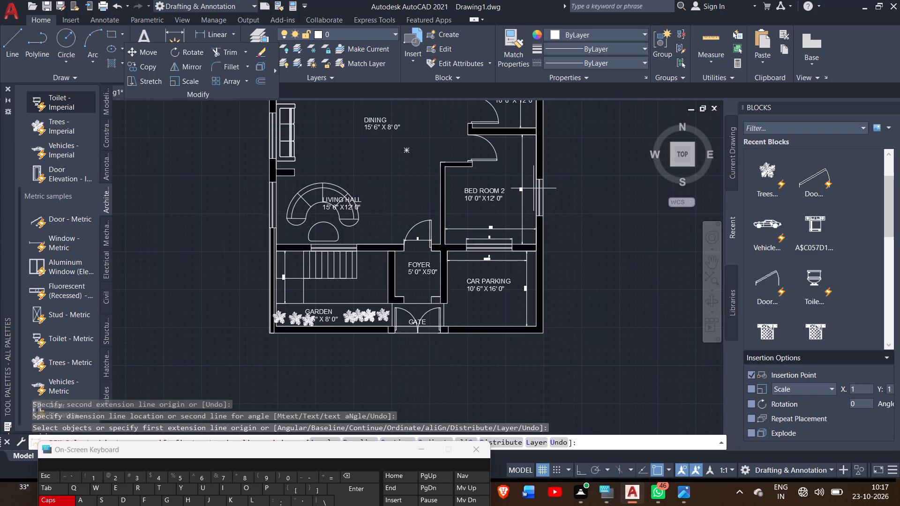
{"action": "scroll", "coordinate": [533, 188], "scroll_direction": "up", "scroll_amount": 2, "text": "ctrl"}
{"action": "left_click_drag", "start_coordinate": [540, 163], "coordinate": [536, 259]}
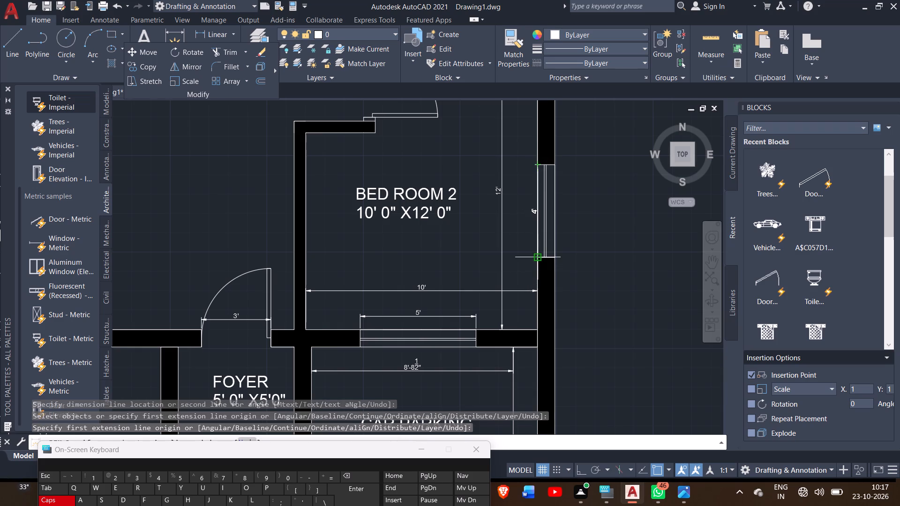
{"action": "left_click_drag", "start_coordinate": [536, 259], "coordinate": [537, 258]}
{"action": "left_click_drag", "start_coordinate": [537, 258], "coordinate": [529, 252]}
{"action": "left_click", "coordinate": [529, 252]}
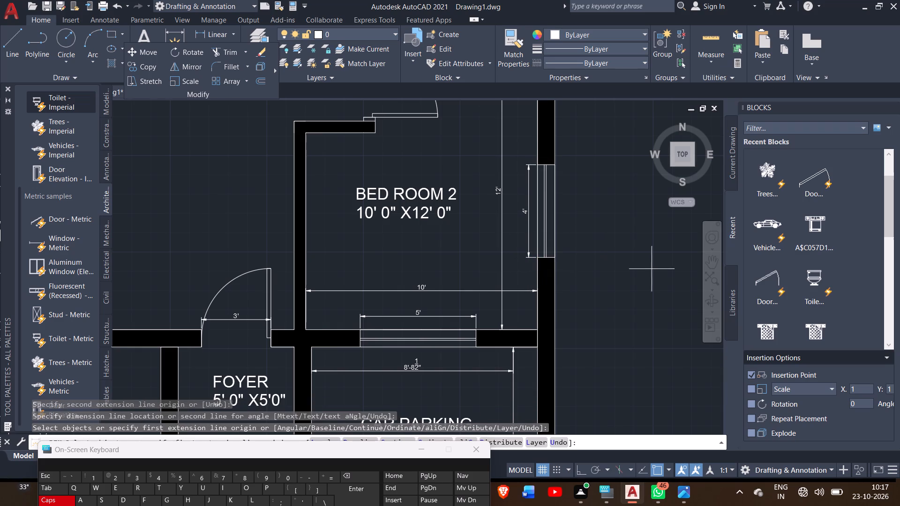
Draw a line along the inner edge of the upper BED ROOM 2's east-wall window, from its north corner to its south corner.
{"action": "left_click", "coordinate": [714, 269]}
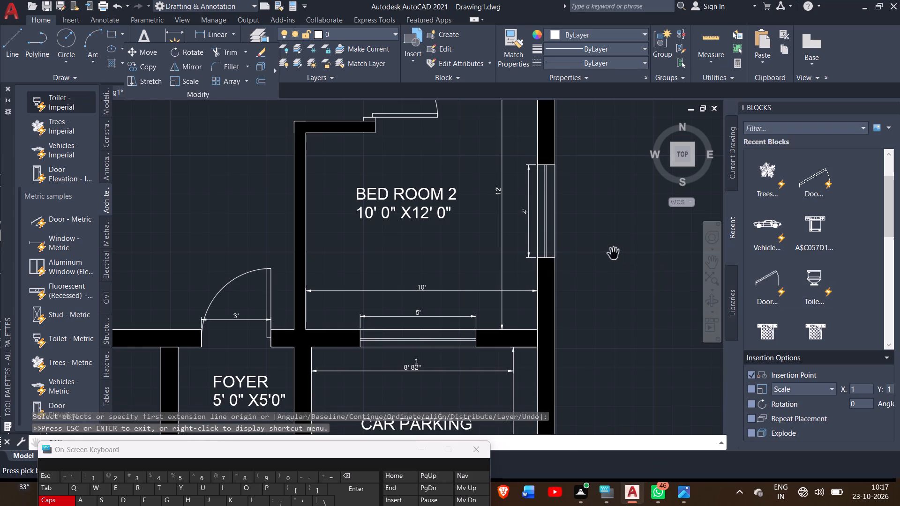
{"action": "left_click_drag", "start_coordinate": [611, 252], "coordinate": [594, 416]}
{"action": "left_click_drag", "start_coordinate": [580, 285], "coordinate": [579, 432]}
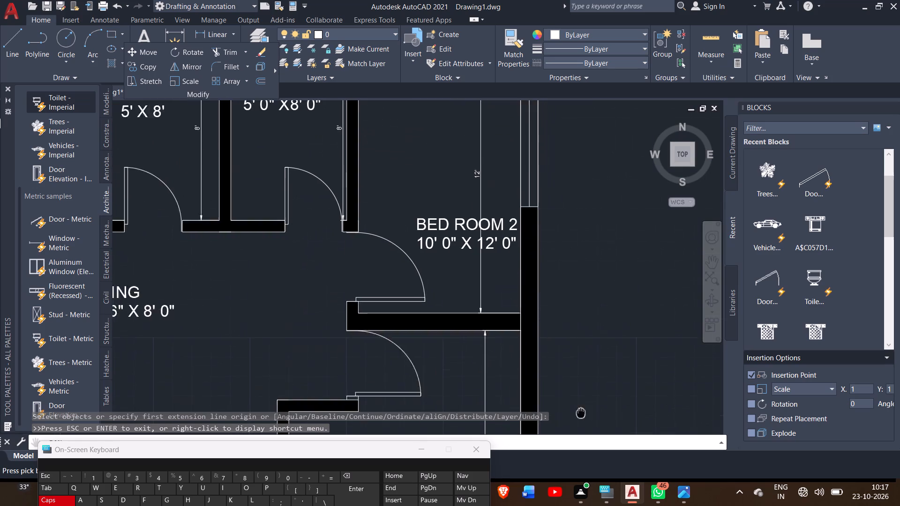
{"action": "left_click_drag", "start_coordinate": [579, 432], "coordinate": [576, 455]}
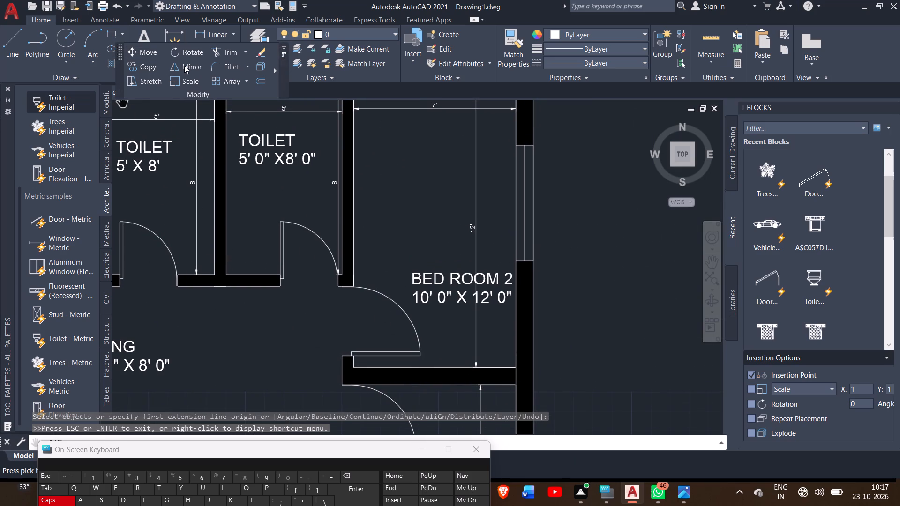
{"action": "left_click", "coordinate": [19, 50]}
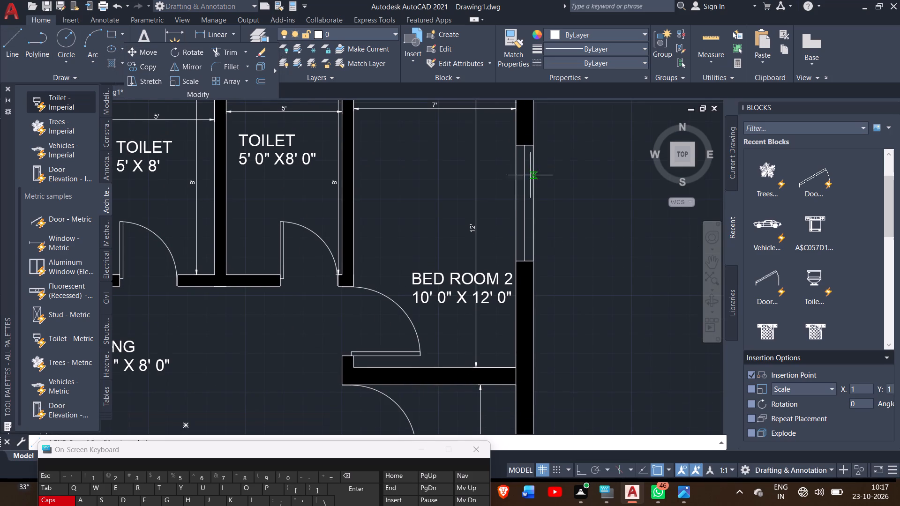
{"action": "left_click_drag", "start_coordinate": [515, 146], "coordinate": [517, 268]}
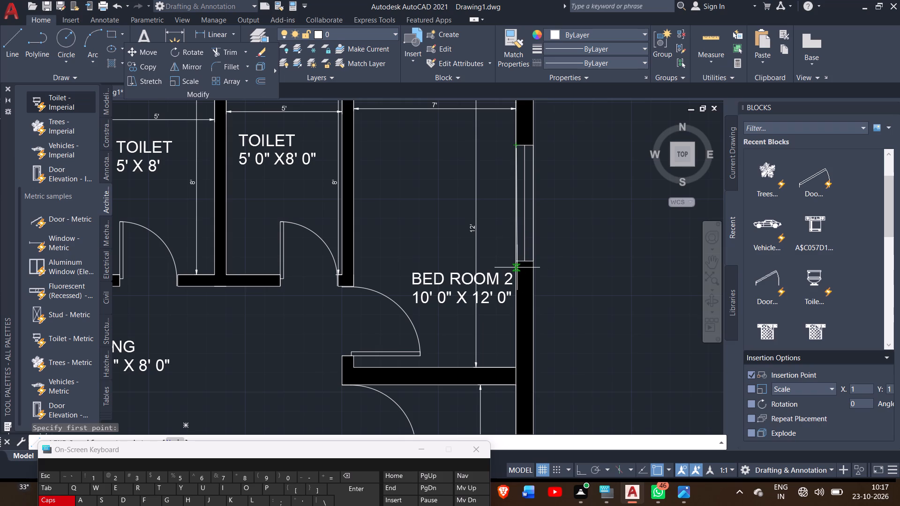
{"action": "left_click_drag", "start_coordinate": [517, 268], "coordinate": [517, 263]}
{"action": "left_click_drag", "start_coordinate": [517, 263], "coordinate": [504, 254]}
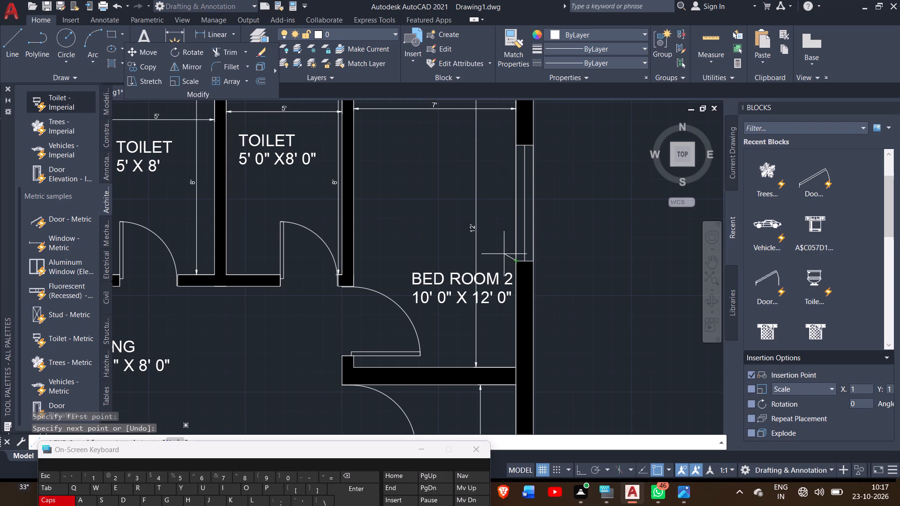
{"action": "left_click_drag", "start_coordinate": [504, 254], "coordinate": [507, 255]}
{"action": "right_click", "coordinate": [507, 255]}
{"action": "left_click", "coordinate": [520, 258]}
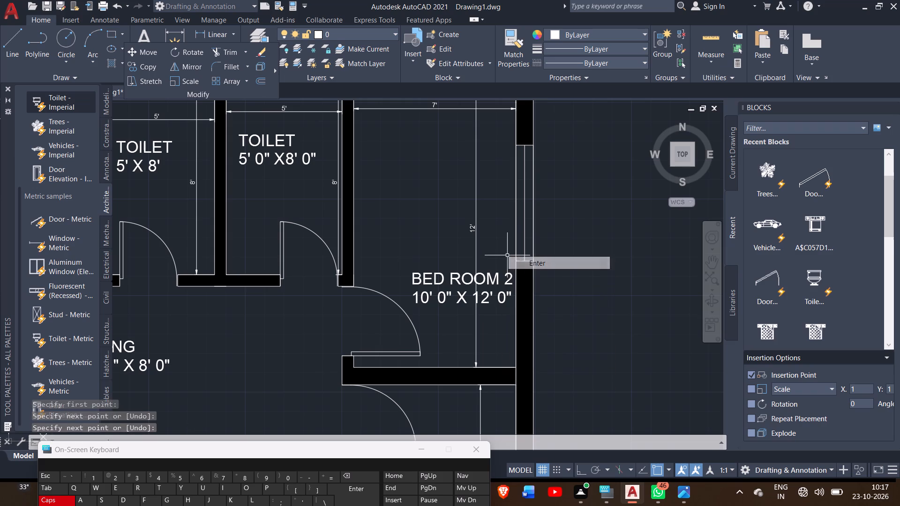
Dimension the length of the east-wall window in the upper BED ROOM 2, placing the dimension inside the room.
{"action": "left_click", "coordinate": [166, 37]}
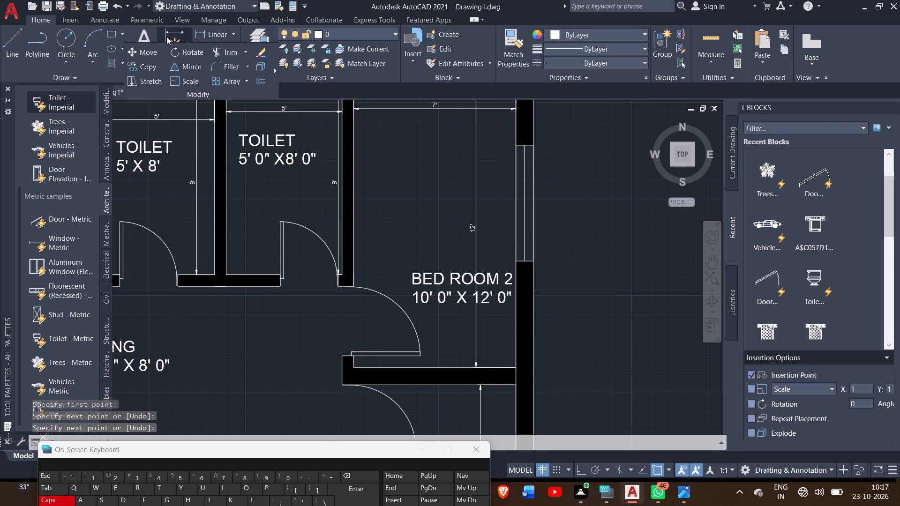
{"action": "left_click_drag", "start_coordinate": [515, 147], "coordinate": [531, 246]}
{"action": "left_click_drag", "start_coordinate": [517, 262], "coordinate": [500, 257]}
{"action": "left_click", "coordinate": [500, 257]}
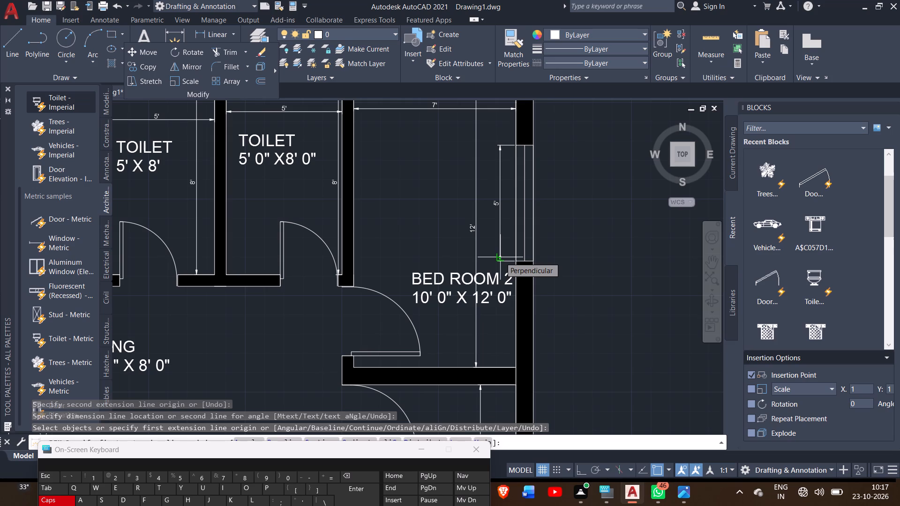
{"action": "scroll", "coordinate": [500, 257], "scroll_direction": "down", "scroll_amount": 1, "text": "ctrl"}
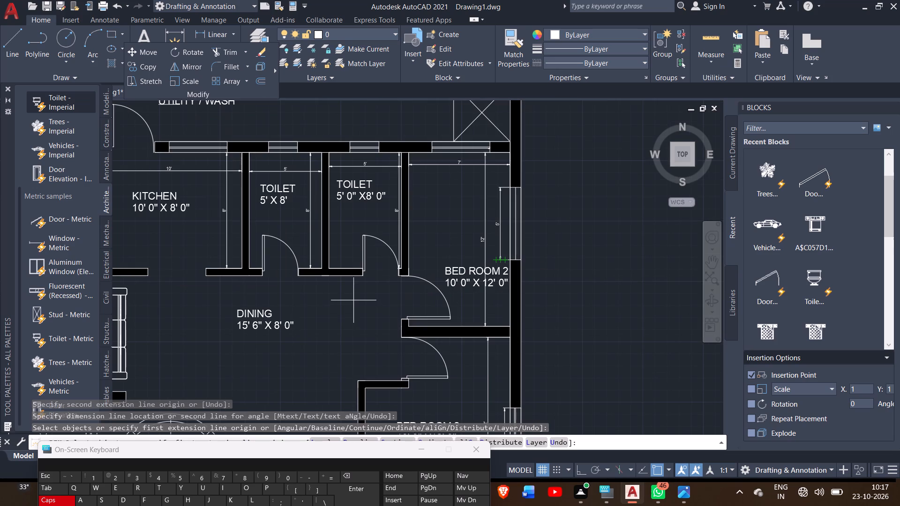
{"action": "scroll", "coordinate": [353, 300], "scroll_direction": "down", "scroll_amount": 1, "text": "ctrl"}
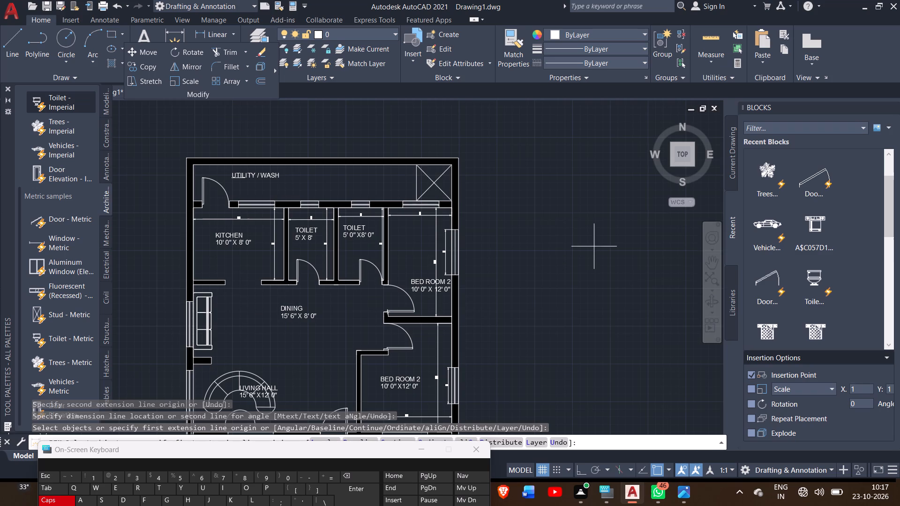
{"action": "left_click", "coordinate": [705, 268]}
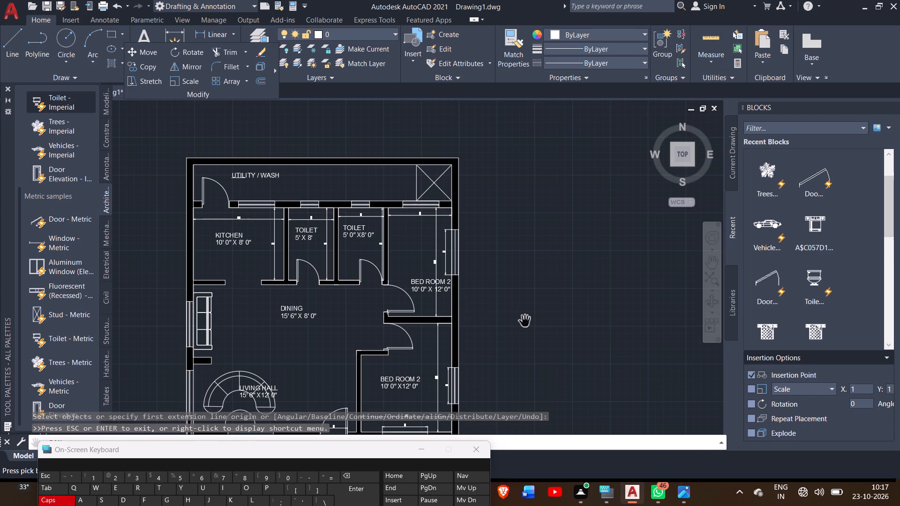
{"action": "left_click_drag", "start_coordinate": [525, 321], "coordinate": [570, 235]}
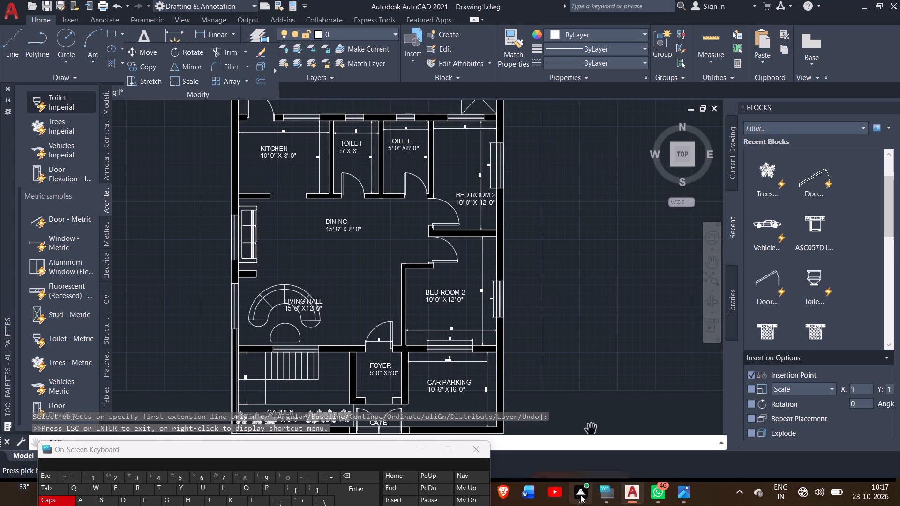
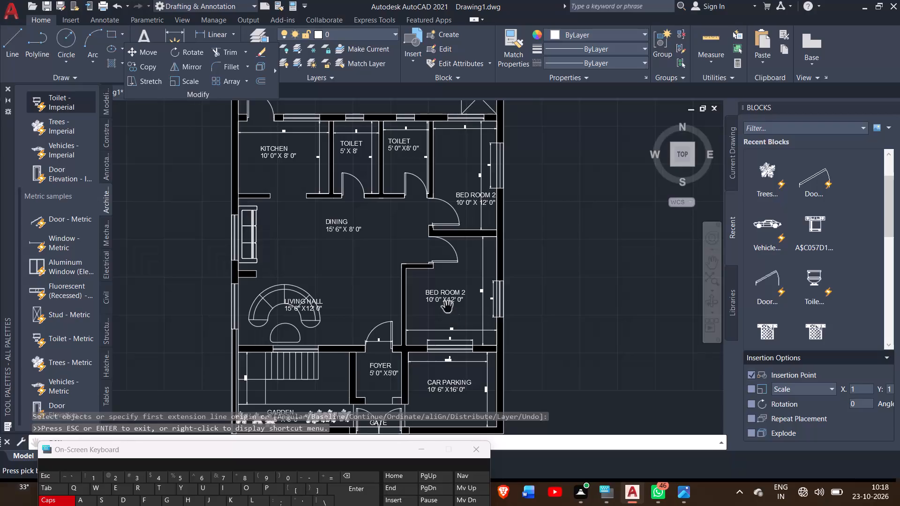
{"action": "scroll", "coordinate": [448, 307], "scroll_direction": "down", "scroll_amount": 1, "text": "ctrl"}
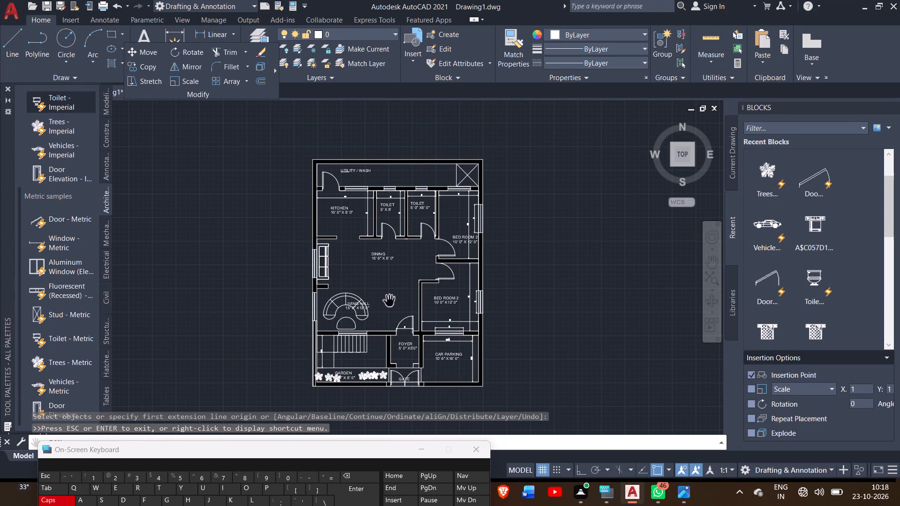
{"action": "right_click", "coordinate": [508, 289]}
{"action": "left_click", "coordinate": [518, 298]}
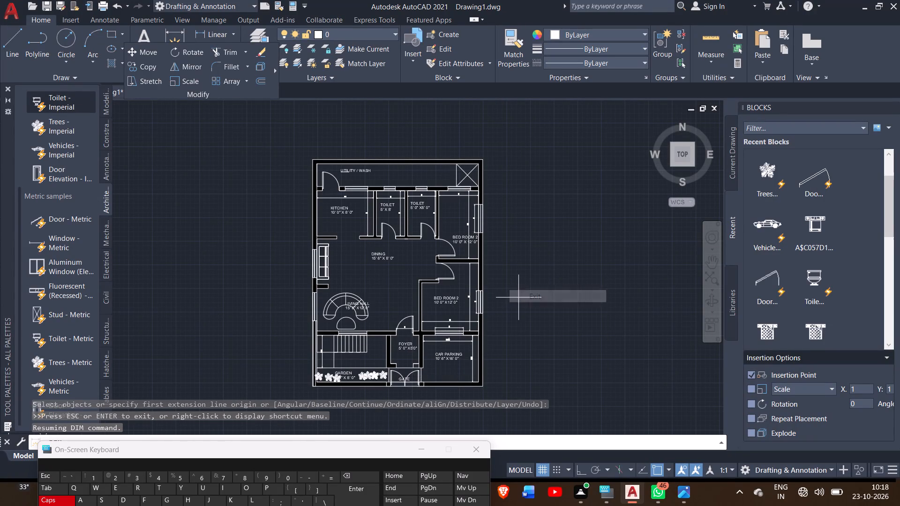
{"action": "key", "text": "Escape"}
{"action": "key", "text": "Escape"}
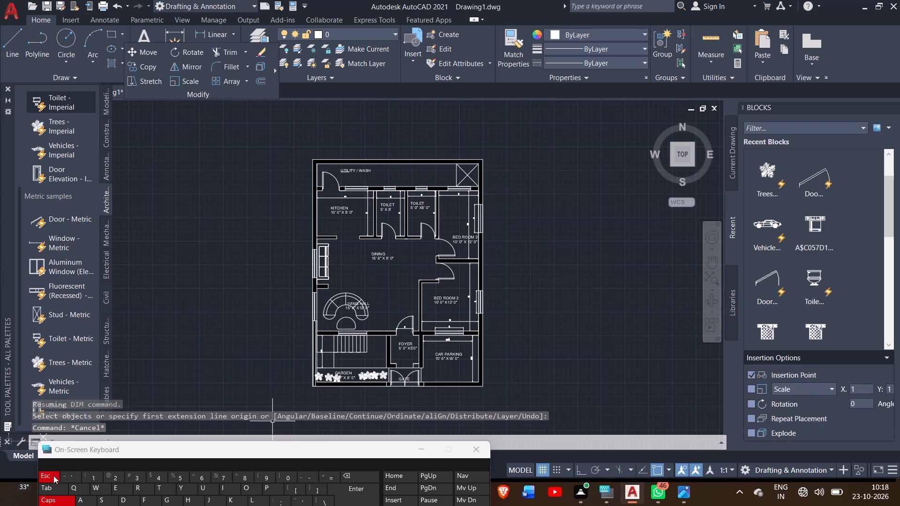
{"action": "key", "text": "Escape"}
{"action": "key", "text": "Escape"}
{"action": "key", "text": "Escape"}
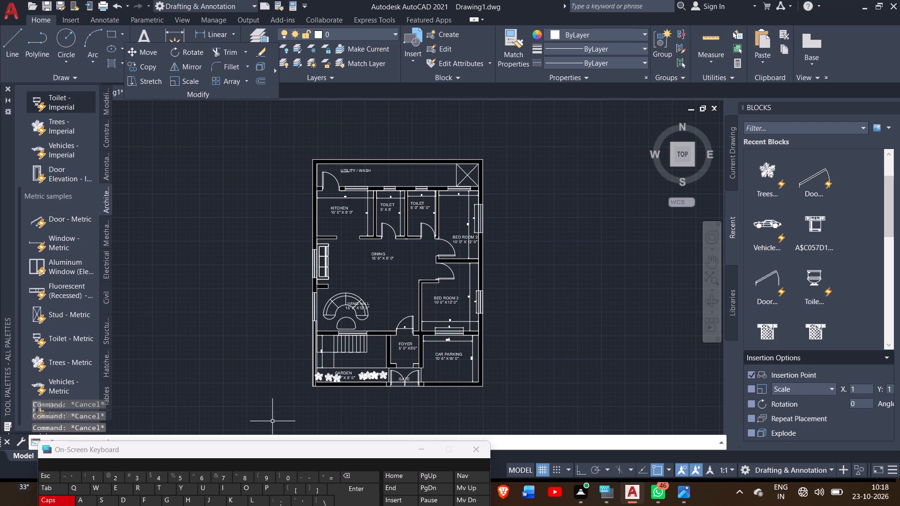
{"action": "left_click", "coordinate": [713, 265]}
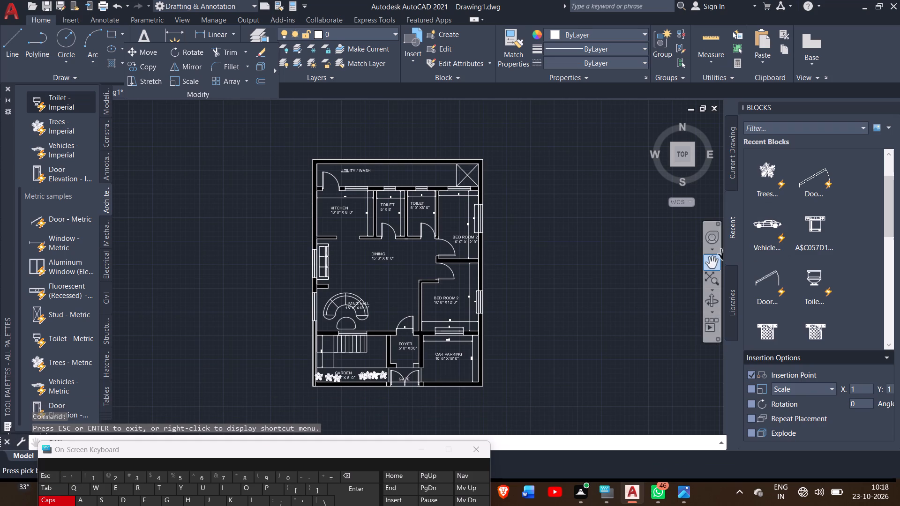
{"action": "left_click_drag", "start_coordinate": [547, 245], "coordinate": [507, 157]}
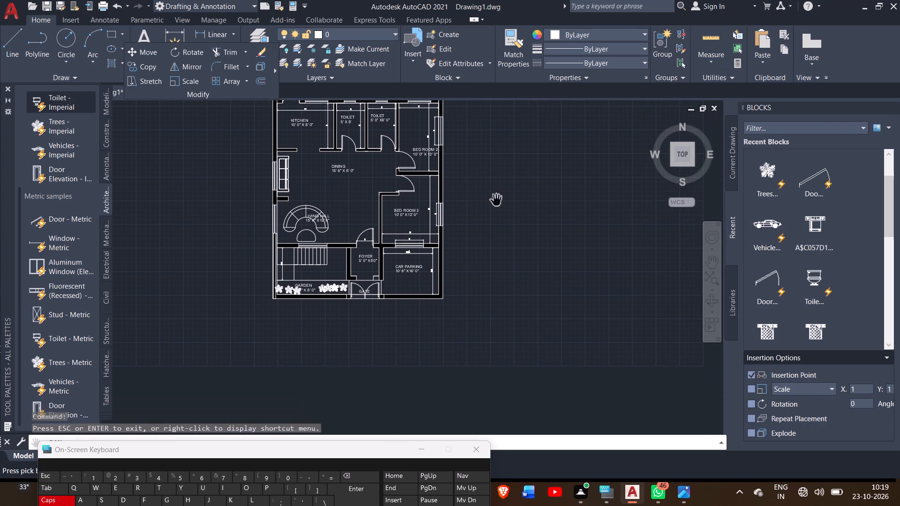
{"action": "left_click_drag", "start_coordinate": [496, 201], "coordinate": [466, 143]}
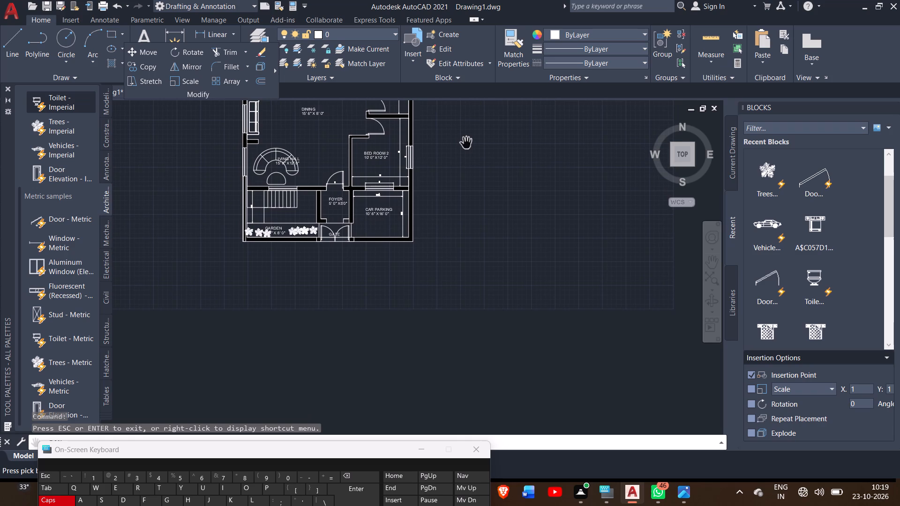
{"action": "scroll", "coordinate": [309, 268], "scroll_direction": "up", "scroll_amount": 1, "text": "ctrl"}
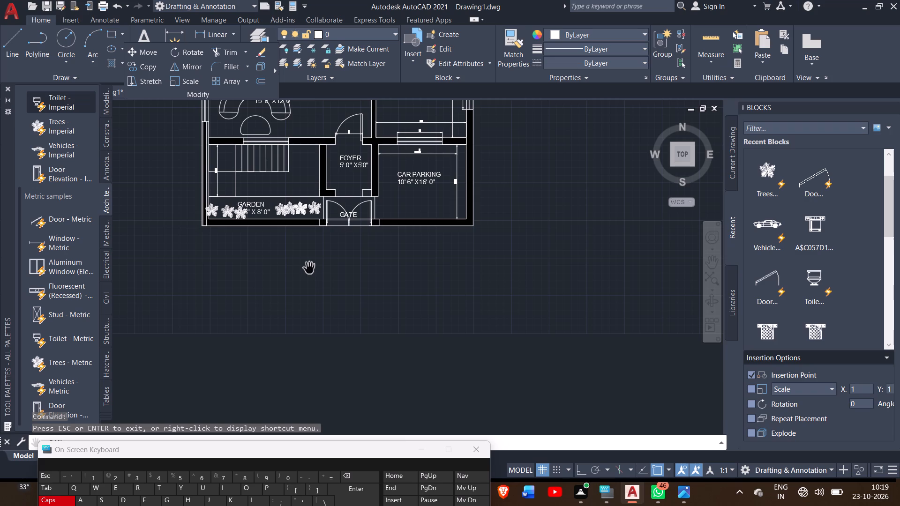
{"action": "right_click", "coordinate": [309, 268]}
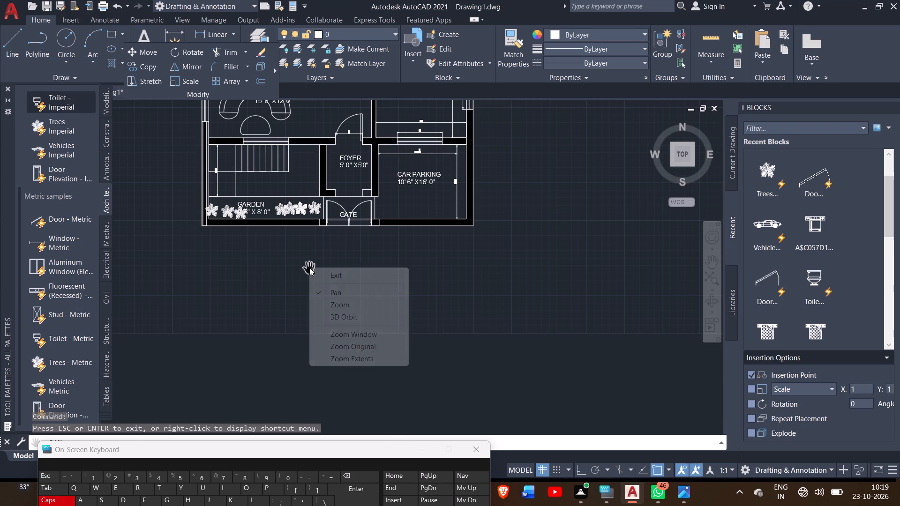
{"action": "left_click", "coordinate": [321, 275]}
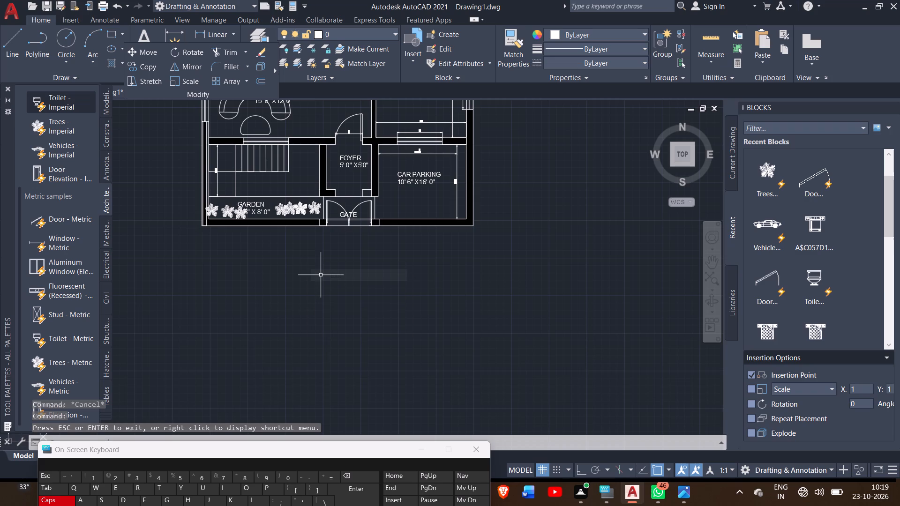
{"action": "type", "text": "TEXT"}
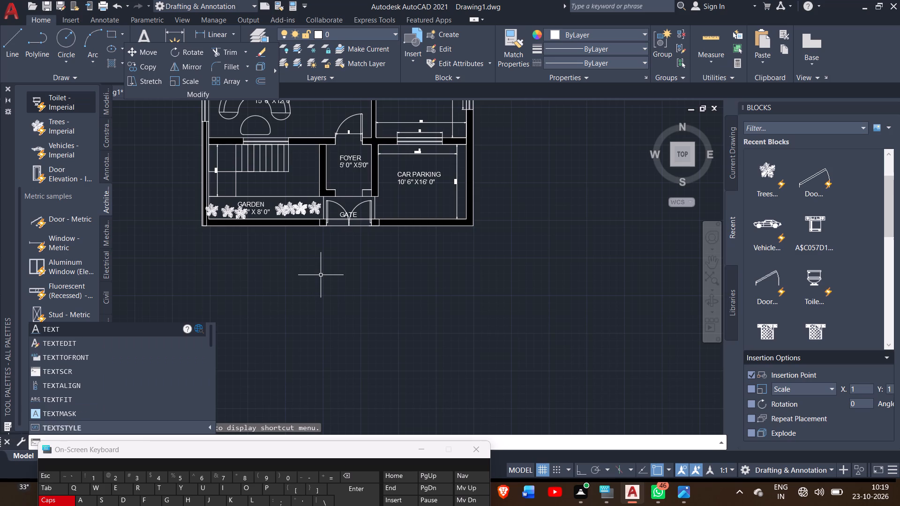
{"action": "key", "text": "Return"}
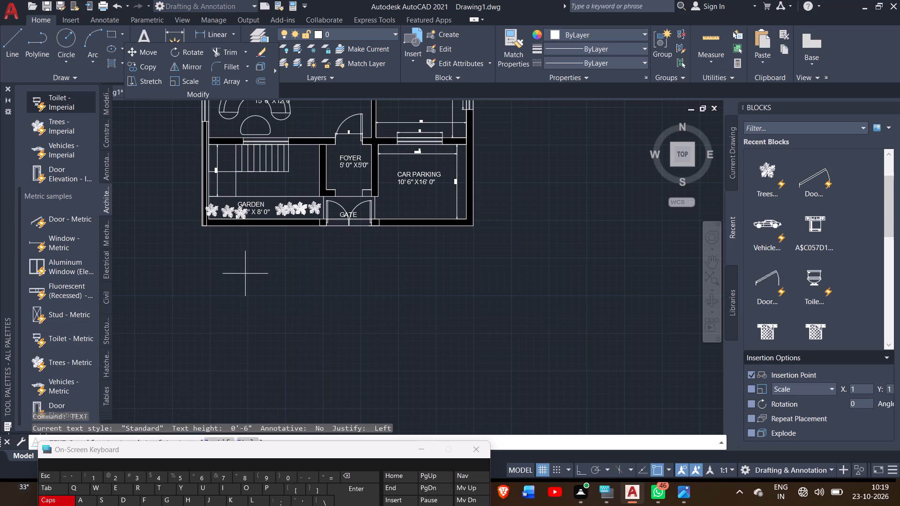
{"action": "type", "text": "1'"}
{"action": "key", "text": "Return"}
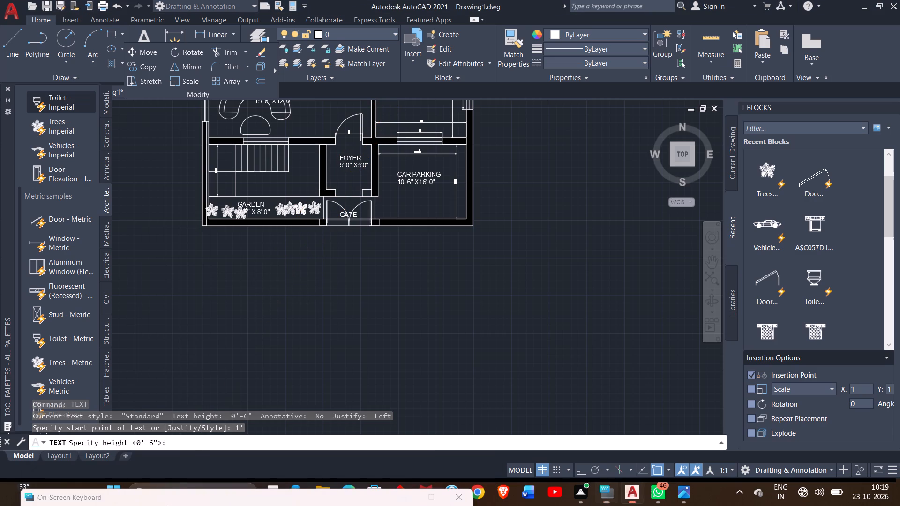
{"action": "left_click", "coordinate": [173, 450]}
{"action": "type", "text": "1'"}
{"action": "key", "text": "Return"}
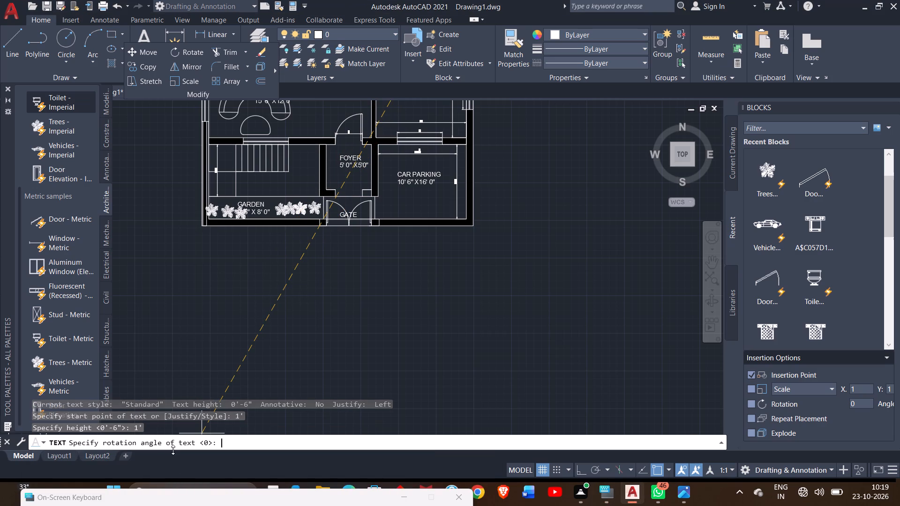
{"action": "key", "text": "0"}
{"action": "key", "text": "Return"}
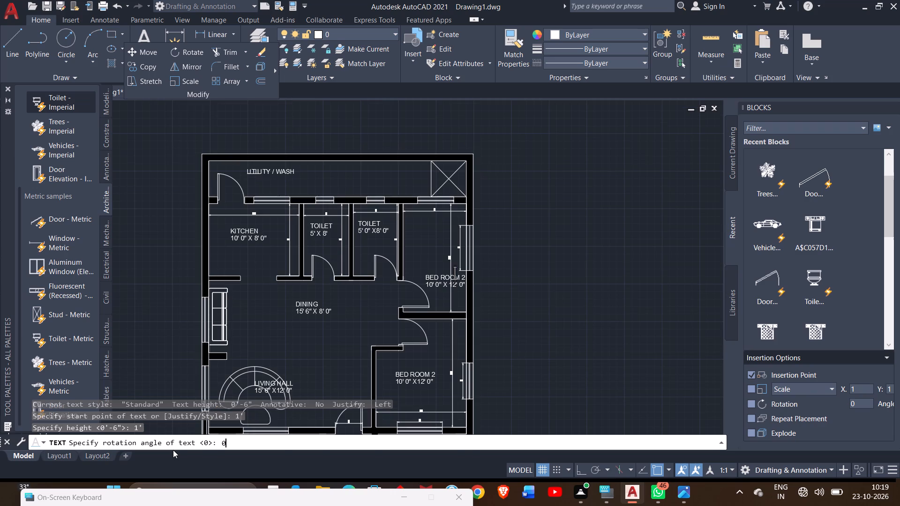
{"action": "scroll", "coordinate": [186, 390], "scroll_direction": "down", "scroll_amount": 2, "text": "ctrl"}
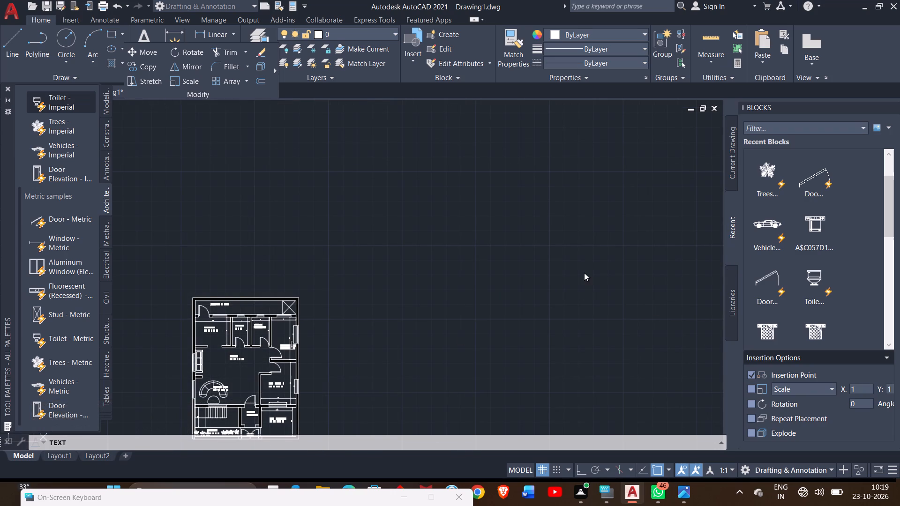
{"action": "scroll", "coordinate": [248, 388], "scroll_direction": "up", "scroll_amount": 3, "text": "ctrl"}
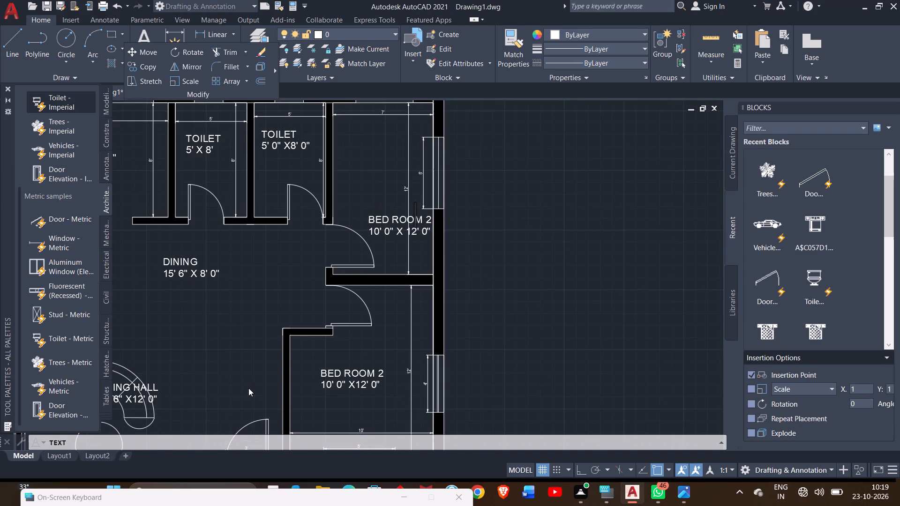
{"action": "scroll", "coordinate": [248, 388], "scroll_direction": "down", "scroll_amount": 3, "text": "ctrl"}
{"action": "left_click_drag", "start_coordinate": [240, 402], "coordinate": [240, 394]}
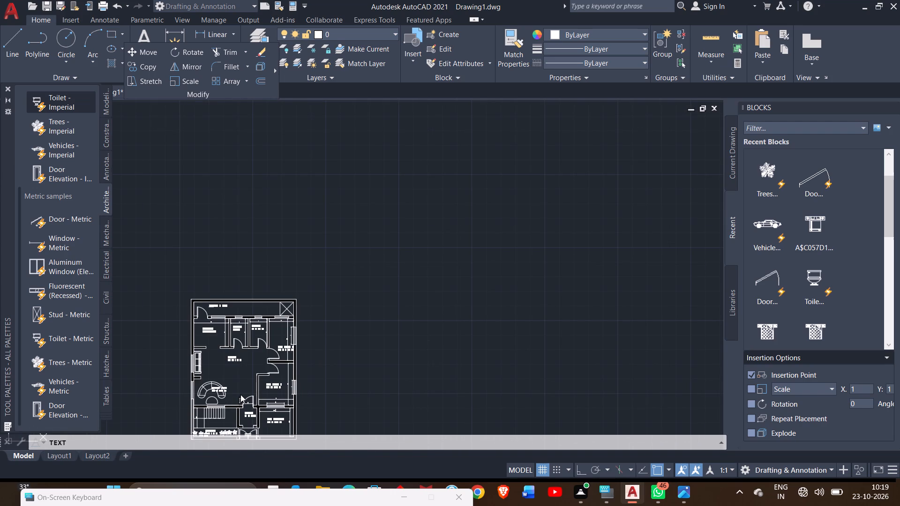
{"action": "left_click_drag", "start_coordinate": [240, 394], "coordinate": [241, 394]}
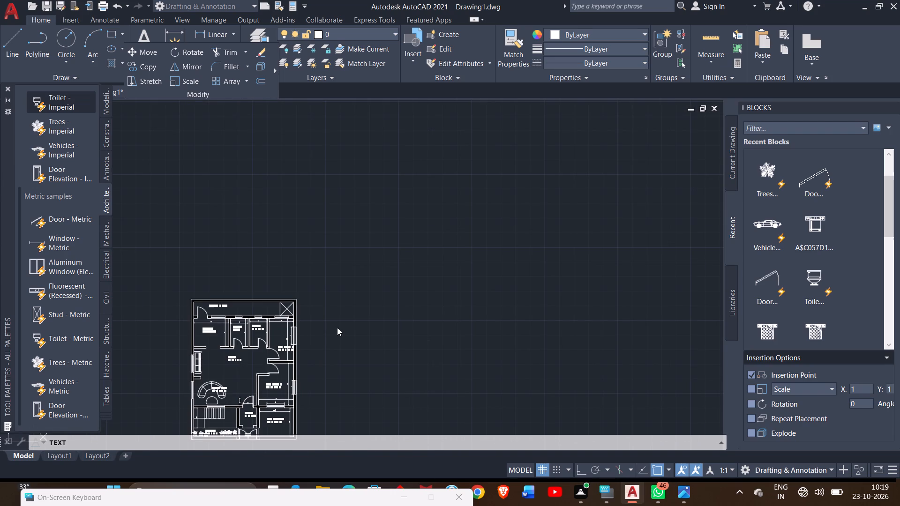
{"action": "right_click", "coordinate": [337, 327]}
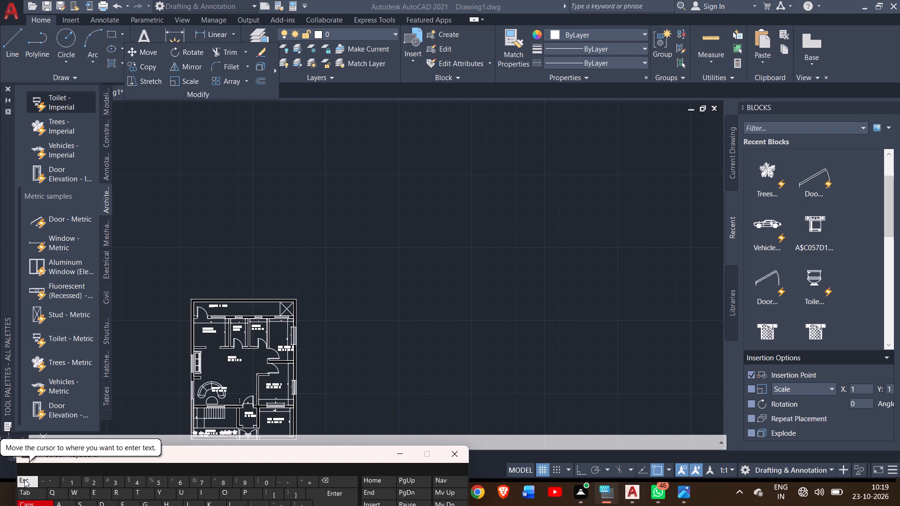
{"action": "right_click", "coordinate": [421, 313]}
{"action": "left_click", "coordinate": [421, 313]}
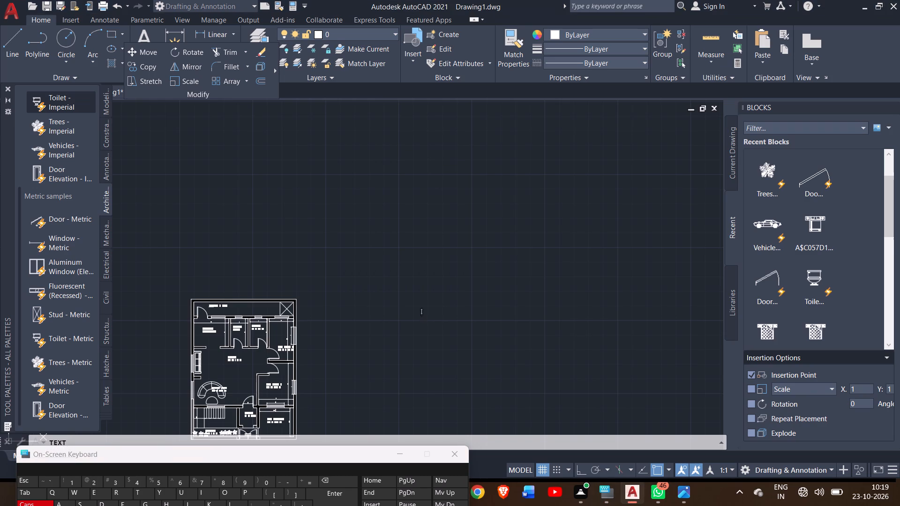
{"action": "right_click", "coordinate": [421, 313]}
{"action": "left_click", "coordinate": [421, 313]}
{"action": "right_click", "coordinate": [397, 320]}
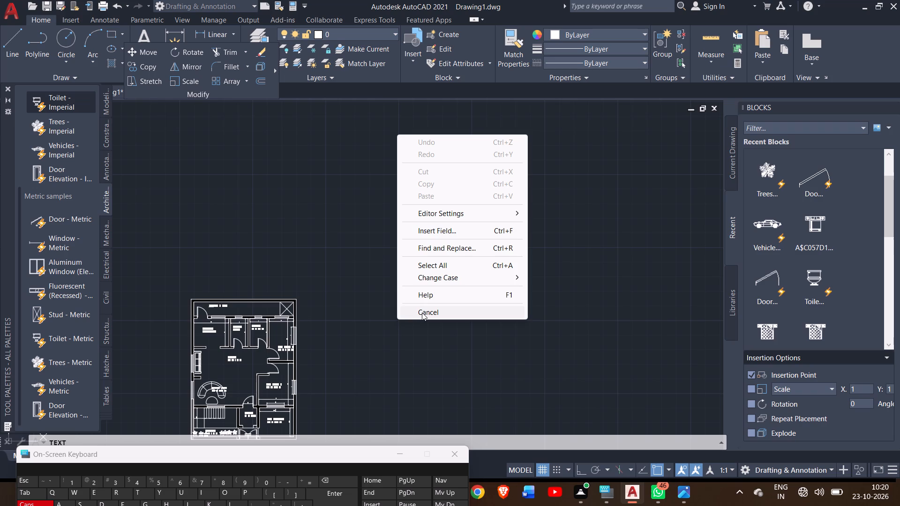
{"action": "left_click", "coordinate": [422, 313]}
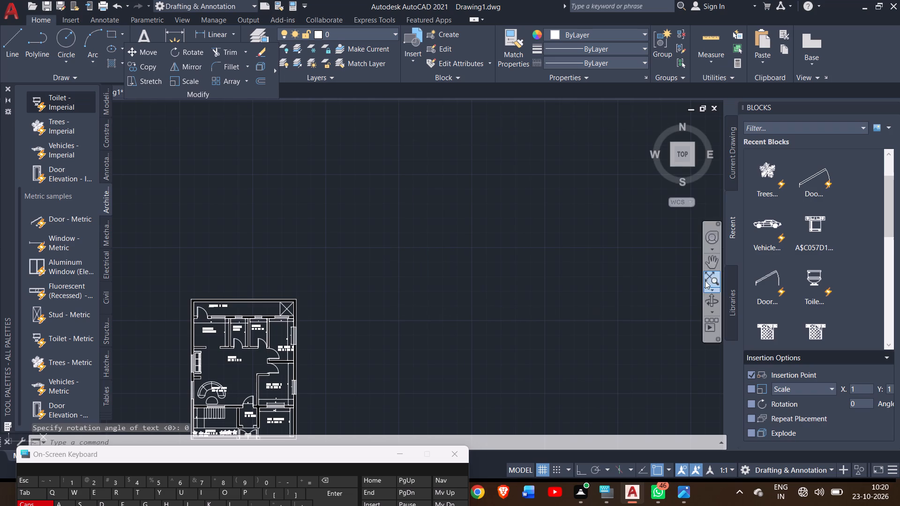
Add the single-line text "GROUND FLOOR PLAN" below the plan, under the garden, with 1' height and 0 rotation.
{"action": "left_click", "coordinate": [711, 264]}
{"action": "left_click_drag", "start_coordinate": [345, 350], "coordinate": [376, 314]}
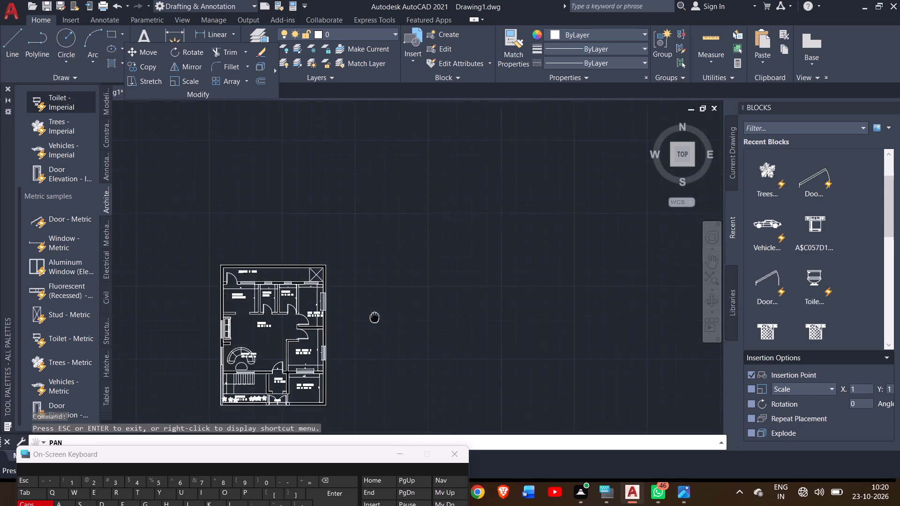
{"action": "left_click_drag", "start_coordinate": [376, 314], "coordinate": [465, 150]}
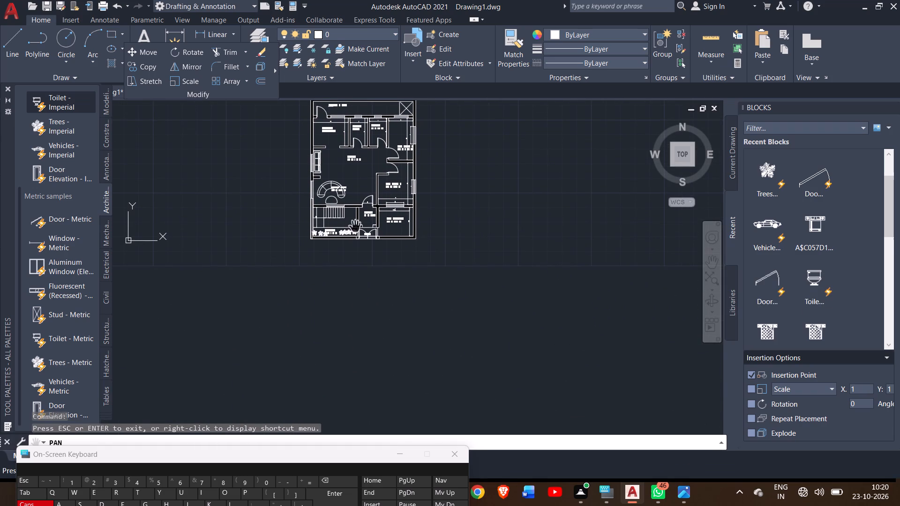
{"action": "left_click_drag", "start_coordinate": [355, 226], "coordinate": [348, 253]}
{"action": "right_click", "coordinate": [235, 278]}
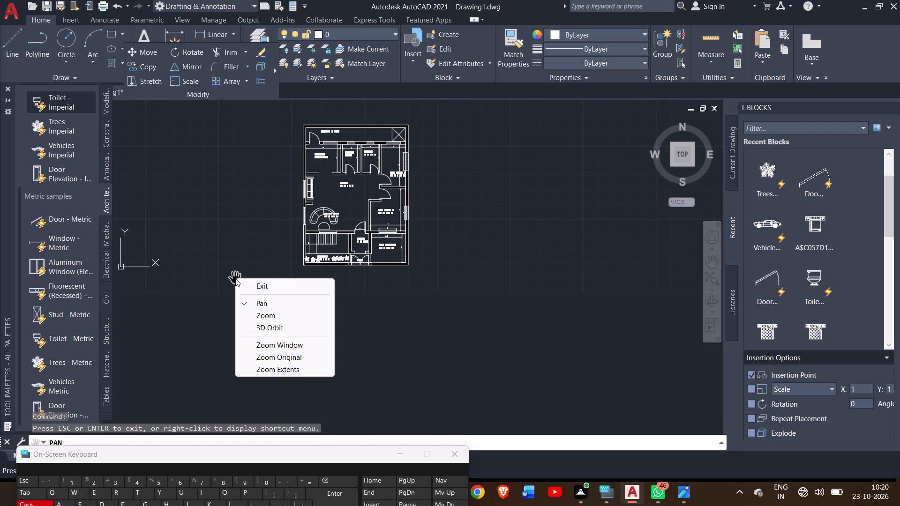
{"action": "left_click", "coordinate": [243, 280]}
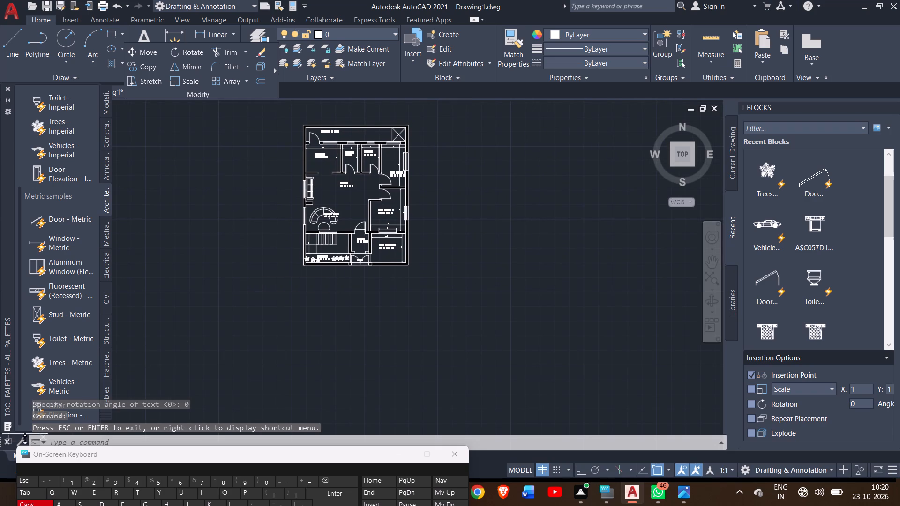
{"action": "key", "text": "Escape"}
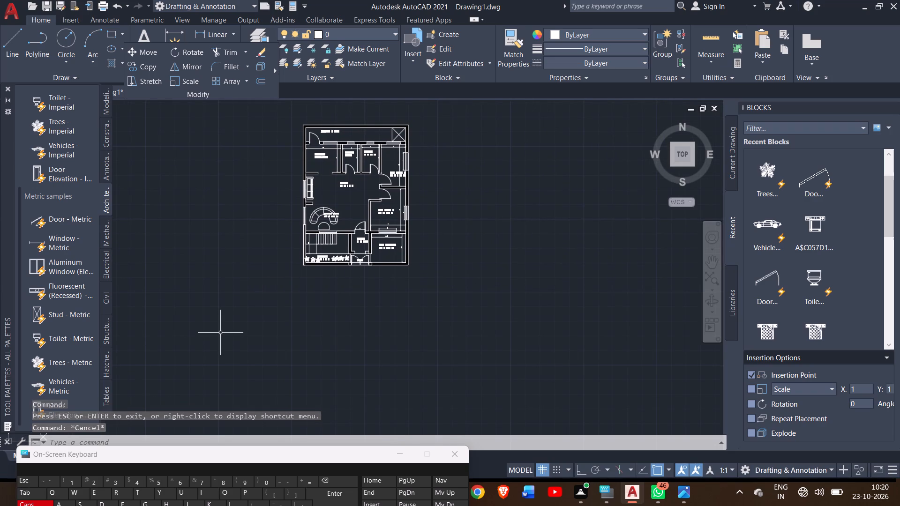
{"action": "type", "text": "TEXT"}
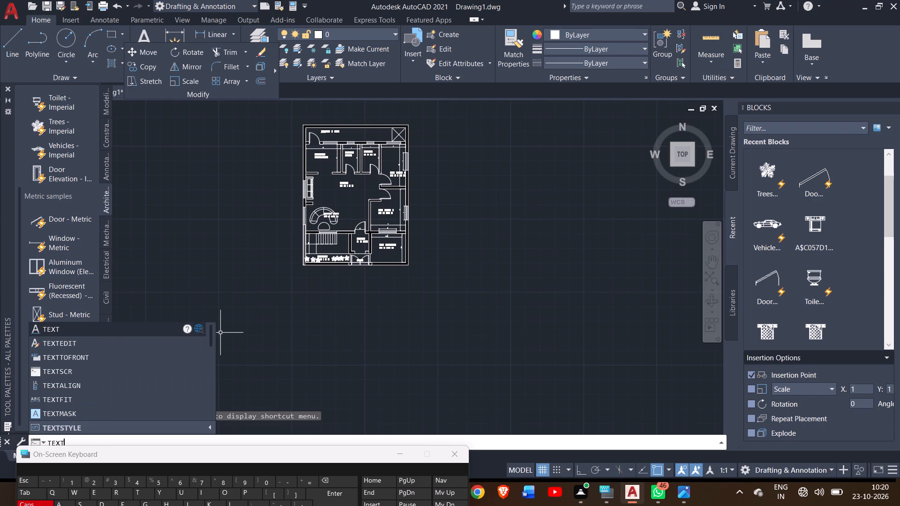
{"action": "key", "text": "Return"}
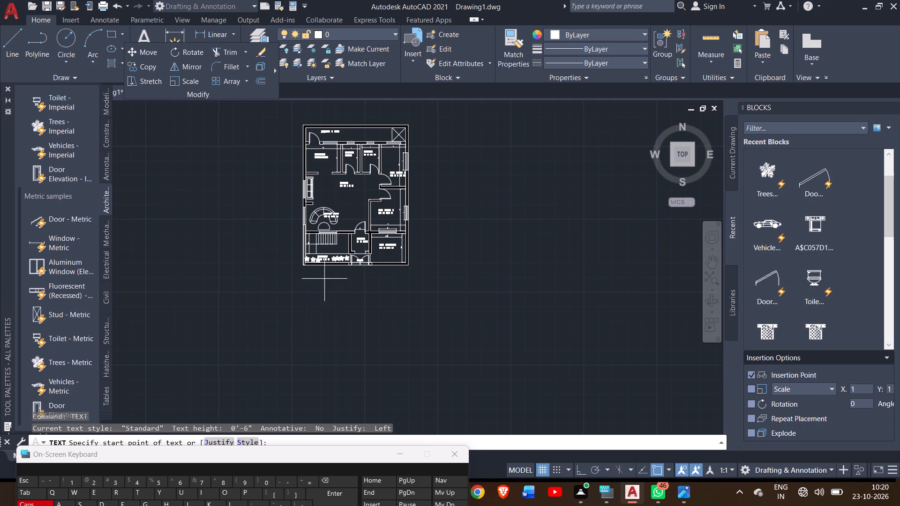
{"action": "left_click", "coordinate": [321, 277]}
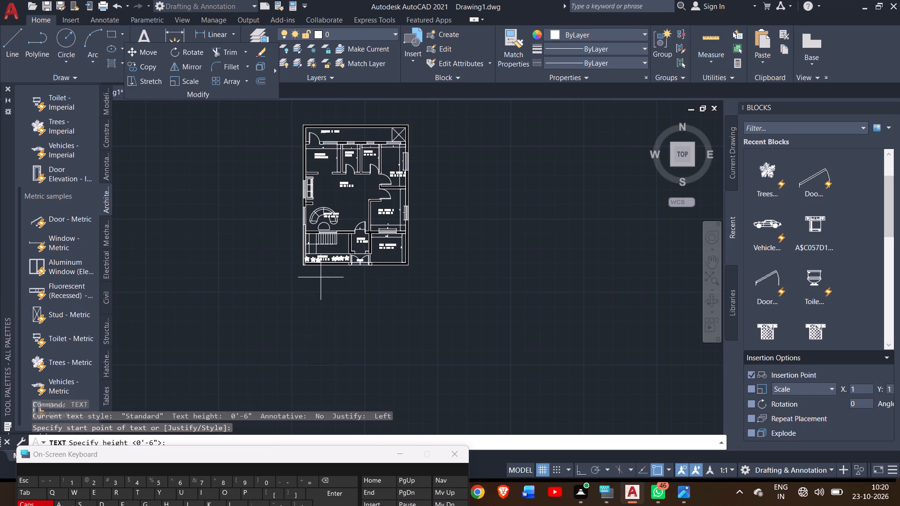
{"action": "type", "text": "1'"}
{"action": "key", "text": "Return"}
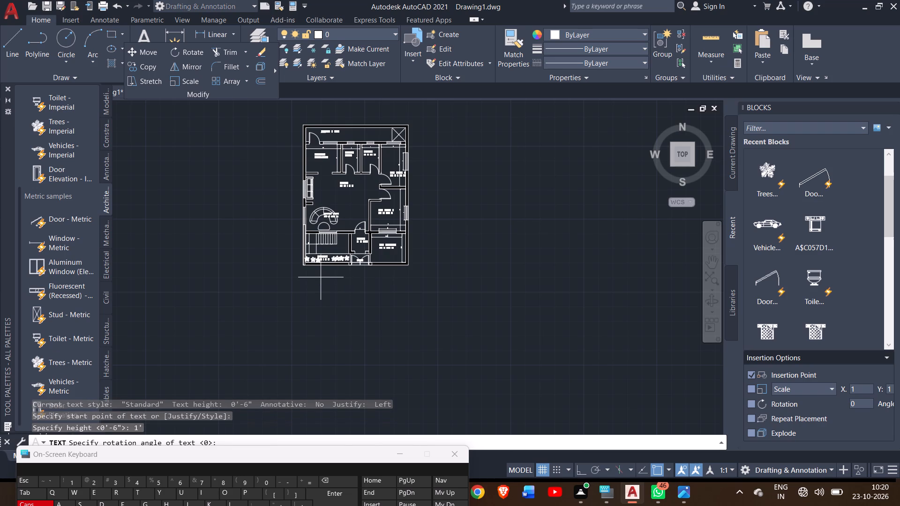
{"action": "key", "text": "0"}
{"action": "key", "text": "Return"}
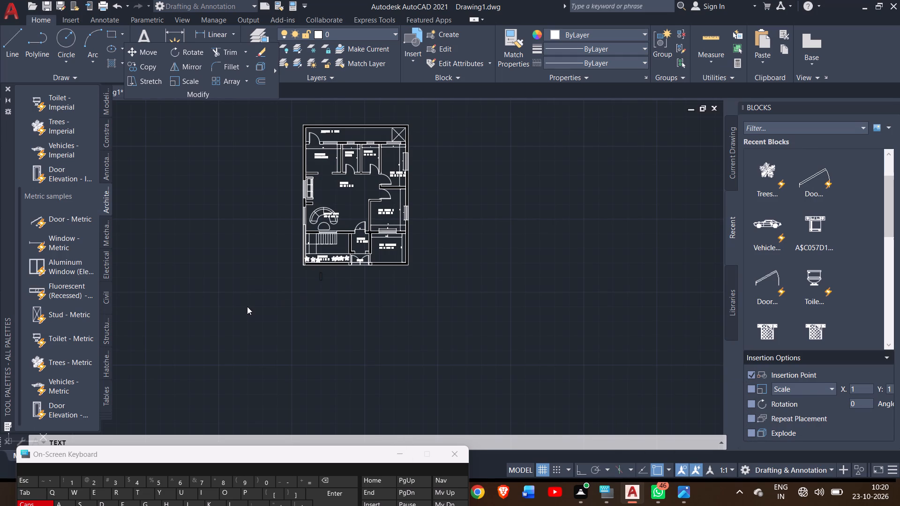
{"action": "scroll", "coordinate": [294, 290], "scroll_direction": "up", "scroll_amount": 2, "text": "ctrl"}
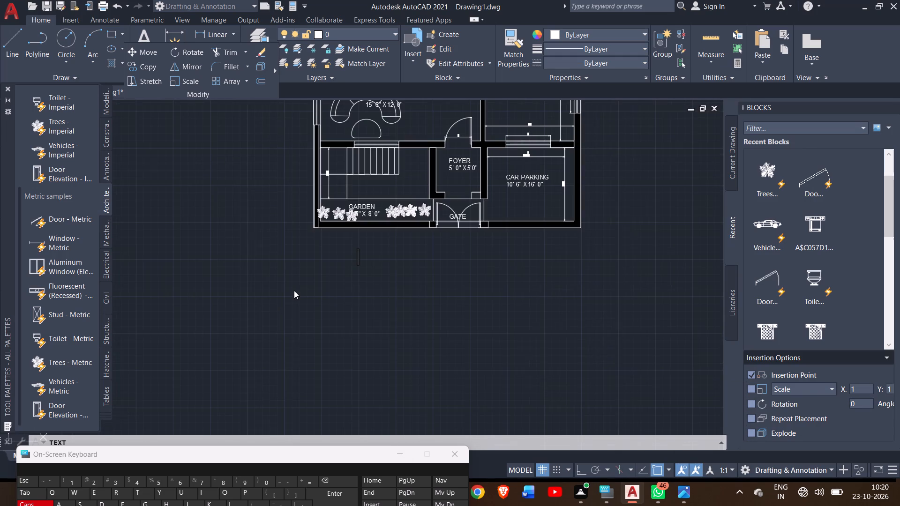
{"action": "left_click", "coordinate": [322, 289]}
{"action": "type", "text": "GR"}
{"action": "type", "text": "OUND FLOOR"}
{"action": "key", "text": "space"}
{"action": "type", "text": "PLAN"}
{"action": "key", "text": "Return"}
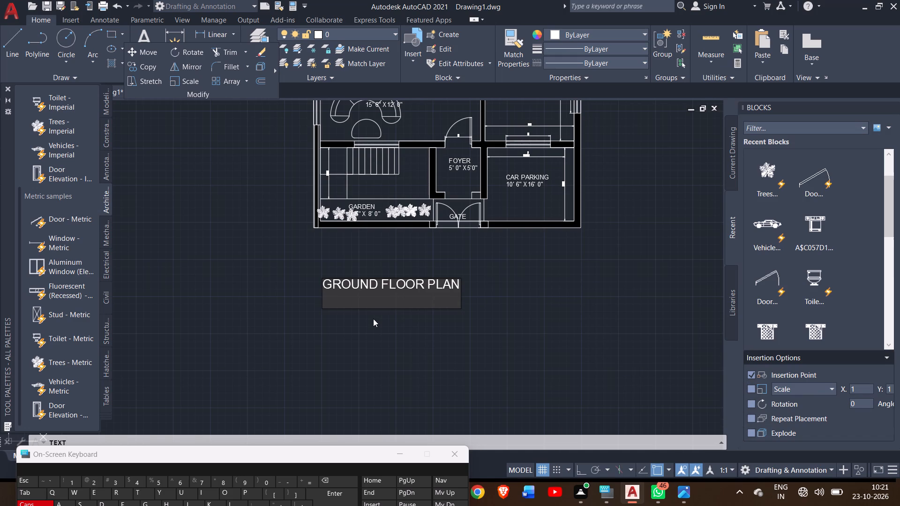
{"action": "right_click", "coordinate": [276, 337]}
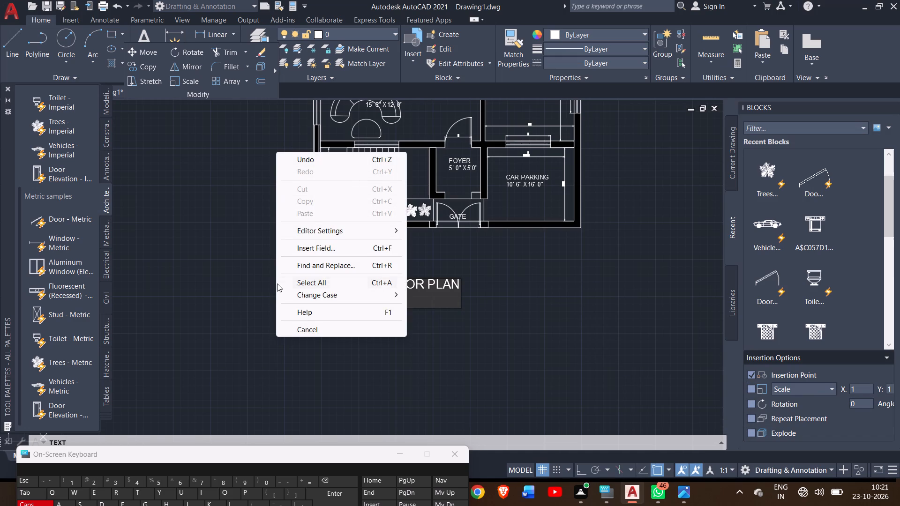
{"action": "left_click", "coordinate": [300, 331]}
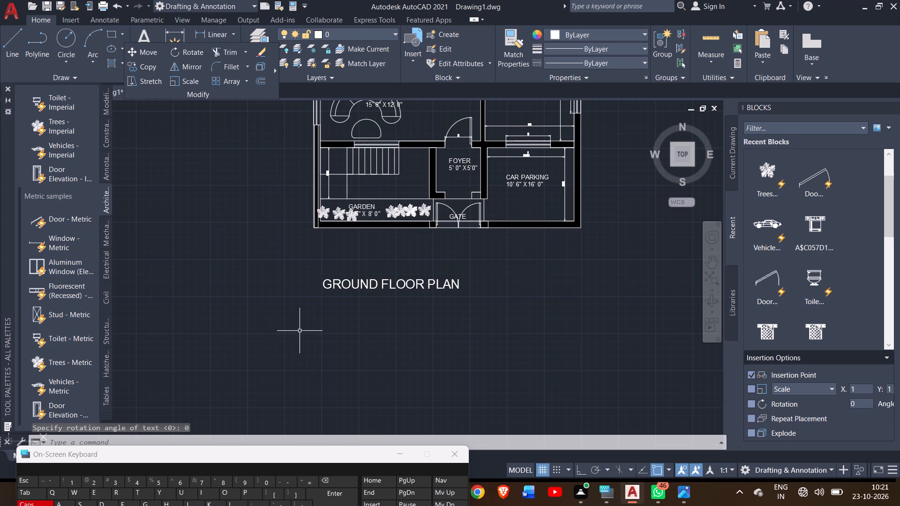
Add the text line "PLOT SIZE ; 30' 0" X 40' 0"" beneath the GROUND FLOOR PLAN title, with 8" height and 0 rotation.
{"action": "type", "text": "TEX"}
{"action": "key", "text": "t"}
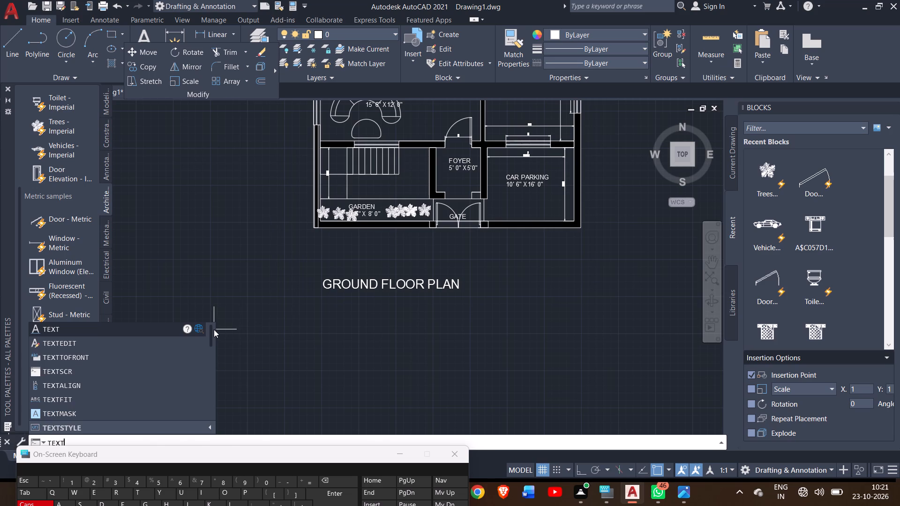
{"action": "key", "text": "Return"}
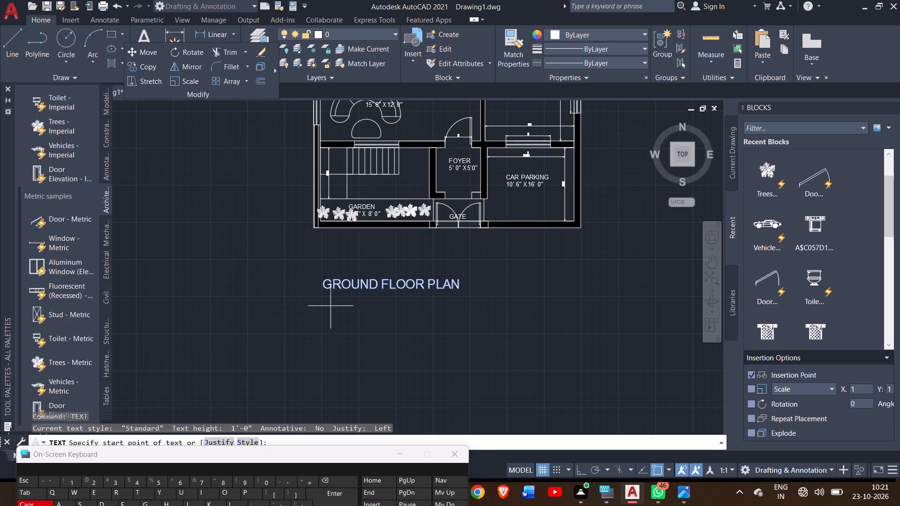
{"action": "left_click", "coordinate": [330, 306]}
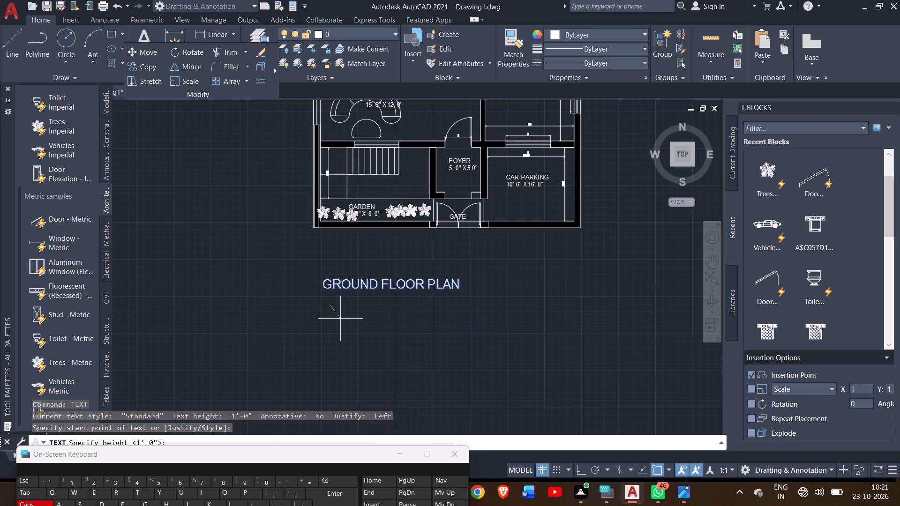
{"action": "key", "text": "8"}
{"action": "key", "text": "shift+quotedbl"}
{"action": "key", "text": "Return"}
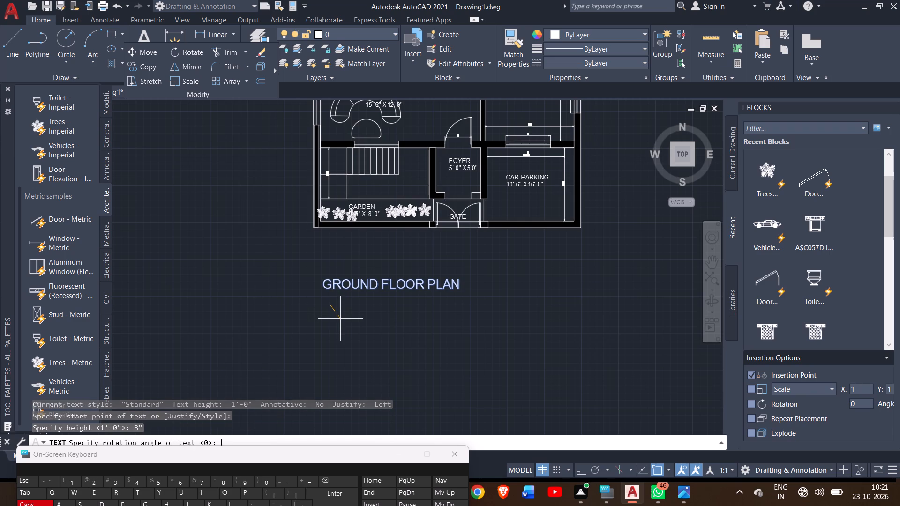
{"action": "key", "text": "0"}
{"action": "key", "text": "Return"}
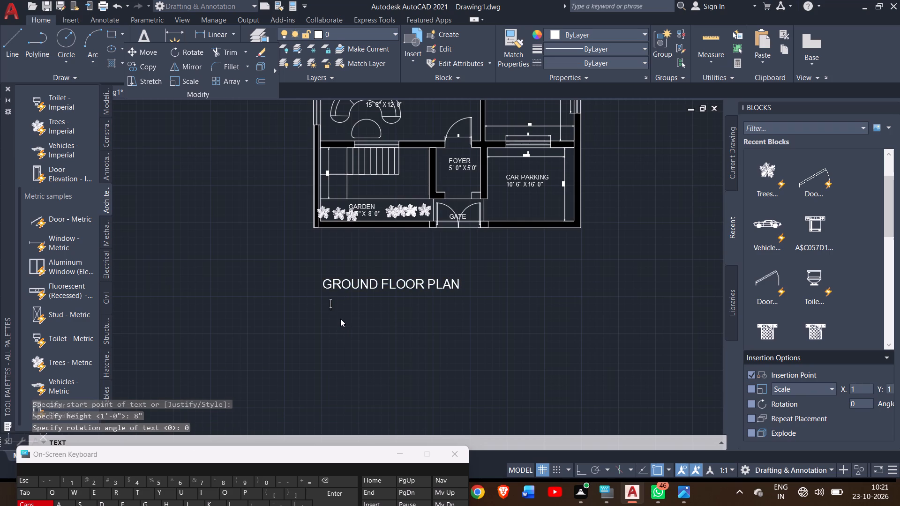
{"action": "type", "text": "PLO"}
{"action": "type", "text": "T"}
{"action": "key", "text": "space"}
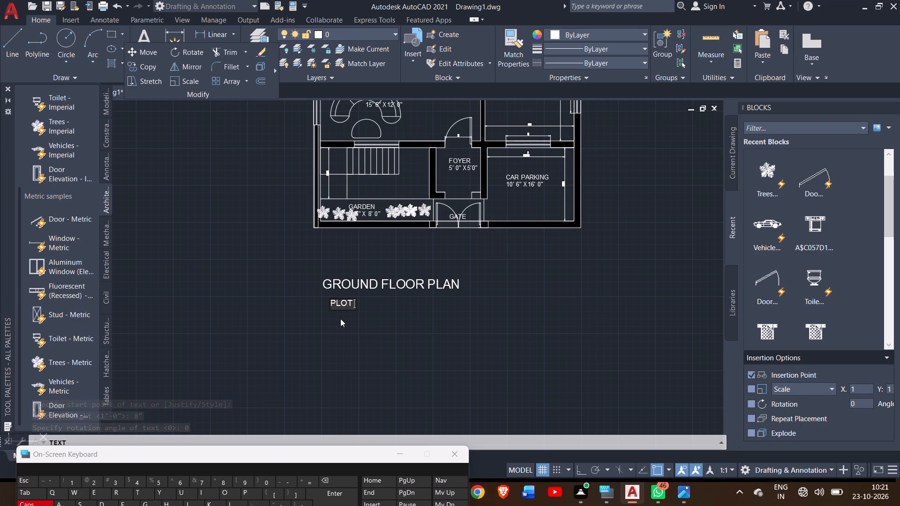
{"action": "type", "text": "SI"}
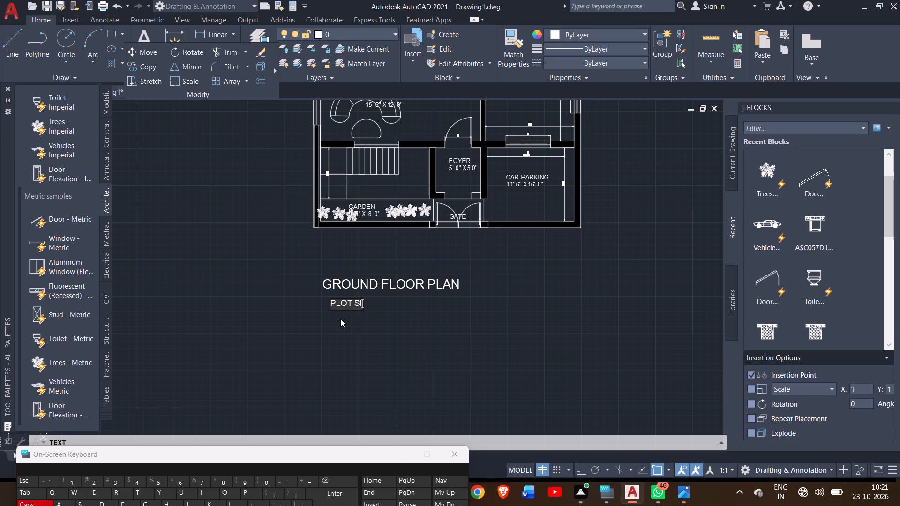
{"action": "type", "text": "ZE"}
{"action": "key", "text": "space"}
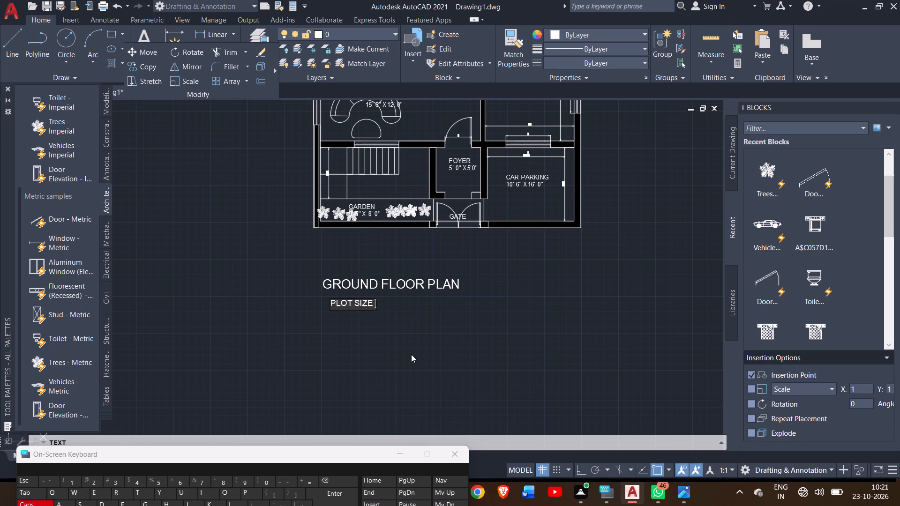
{"action": "key", "text": "semicolon"}
{"action": "key", "text": "space"}
{"action": "type", "text": "30"}
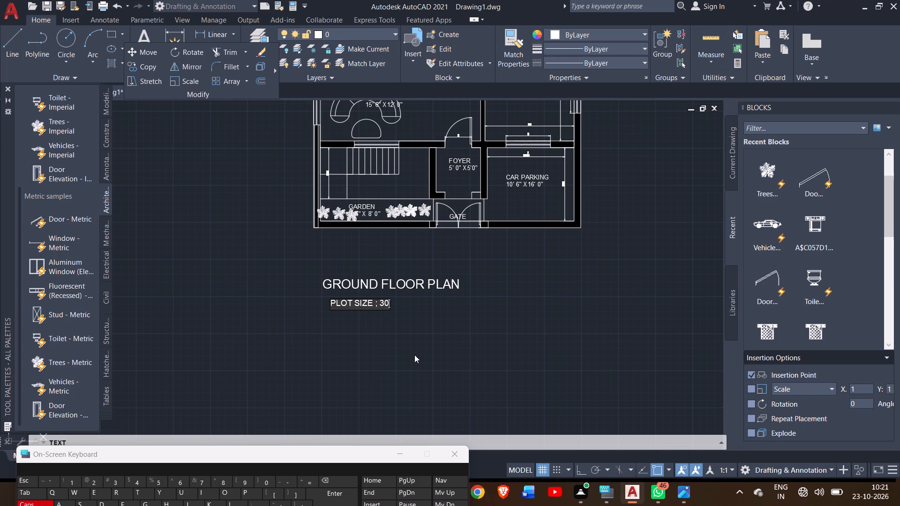
{"action": "key", "text": "apostrophe"}
{"action": "key", "text": "space"}
{"action": "type", "text": "0"}
{"action": "type", "text": "\" X"}
{"action": "key", "text": "space"}
{"action": "type", "text": "40' 0"}
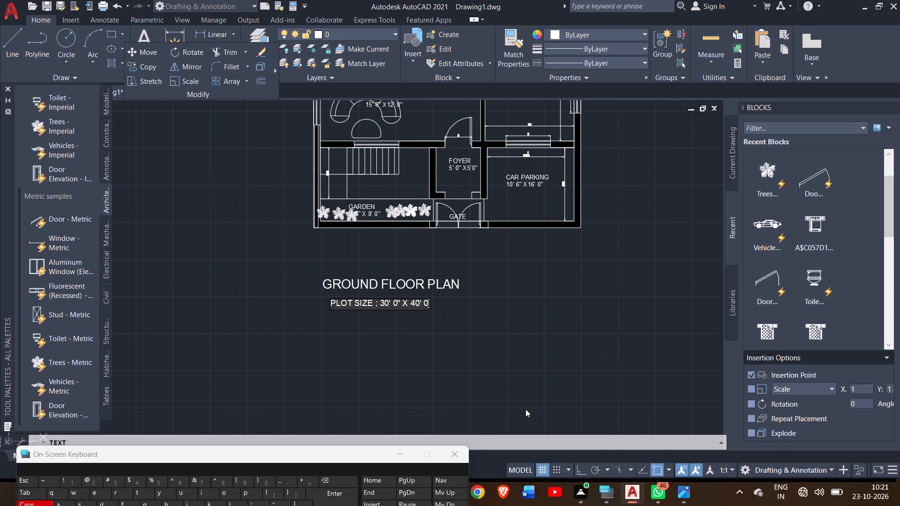
{"action": "key", "text": "shift+quotedbl"}
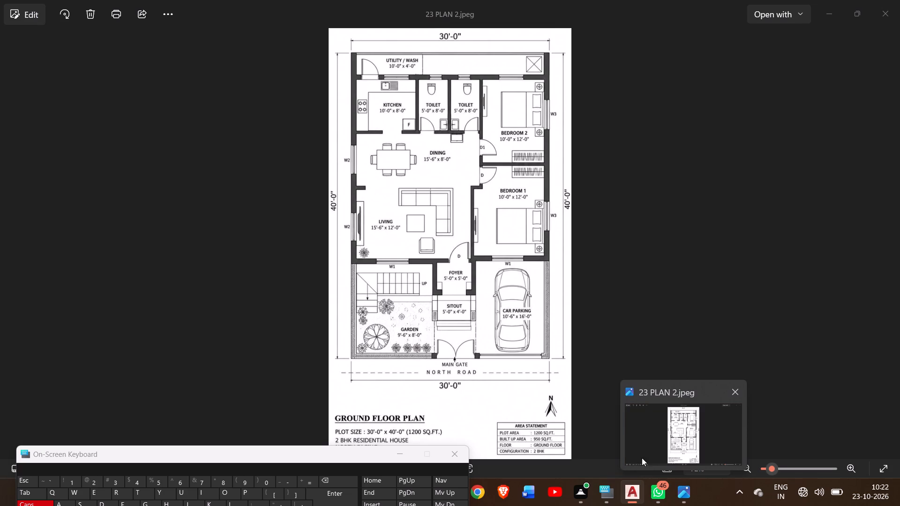
Back in the AutoCAD drawing, append "( 1200 SQF)" to the end of the PLOT SIZE text line.
{"action": "left_click", "coordinate": [435, 311]}
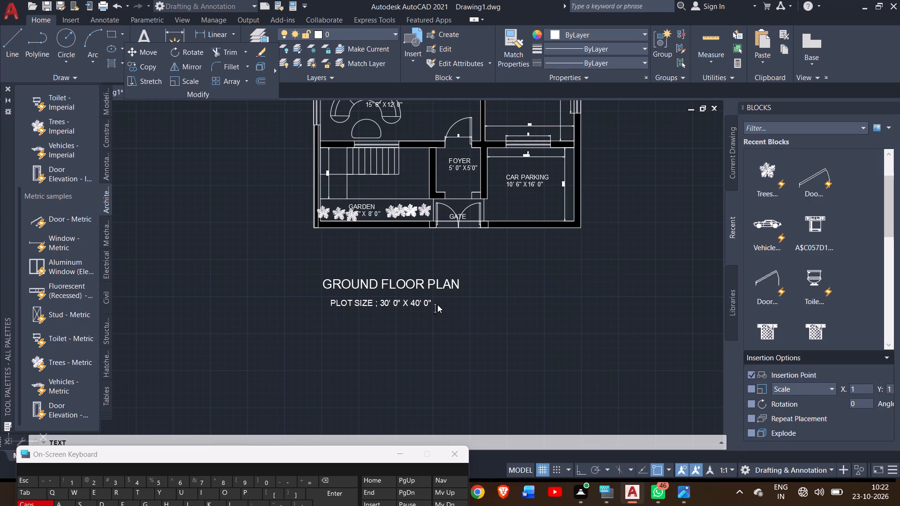
{"action": "key", "text": "BackSpace"}
{"action": "key", "text": "space"}
{"action": "key", "text": "space"}
{"action": "key", "text": "space"}
{"action": "key", "text": "shift+parenleft"}
{"action": "key", "text": "space"}
{"action": "type", "text": "1200"}
{"action": "key", "text": "space"}
{"action": "type", "text": "SQF"}
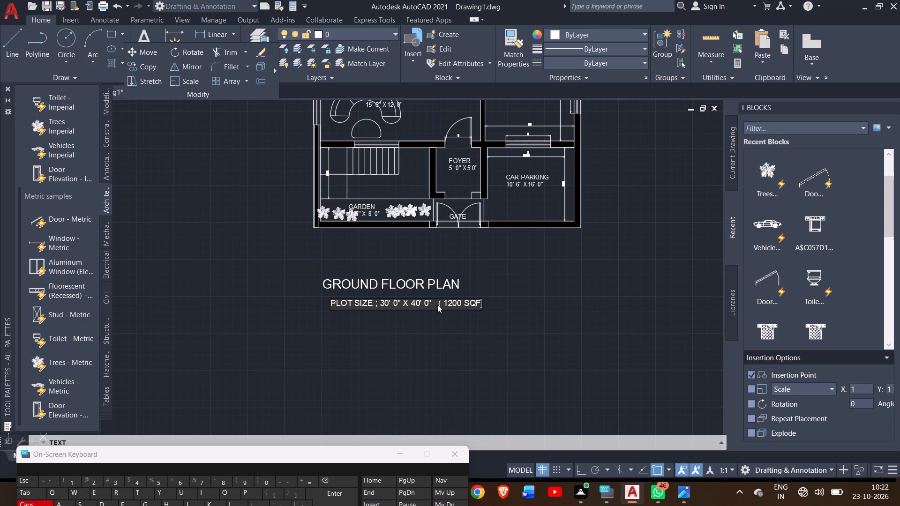
{"action": "key", "text": "shift+parenright"}
{"action": "key", "text": "Return"}
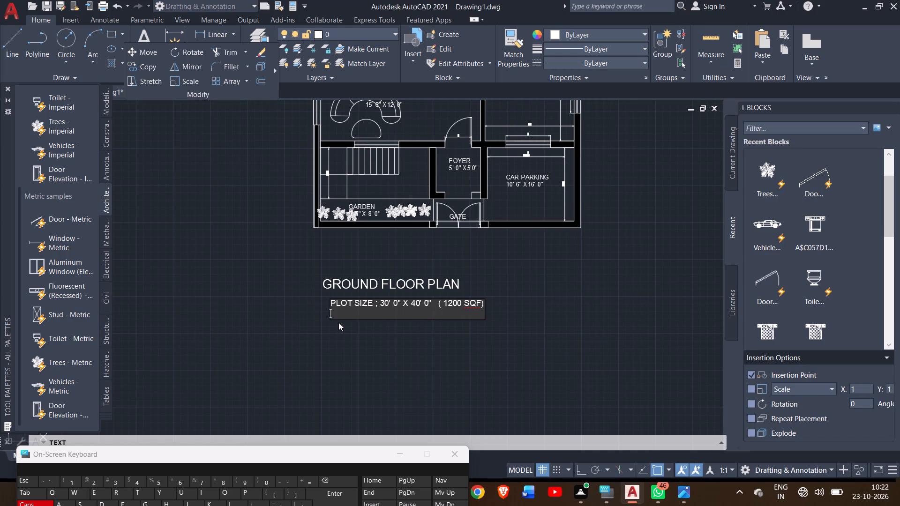
Add the text line "2 BHK RESIDENTIAL HOUSE" directly beneath the PLOT SIZE line.
{"action": "type", "text": "2 BHK"}
{"action": "key", "text": "space"}
{"action": "type", "text": "RESIDENTIAL HOUSE"}
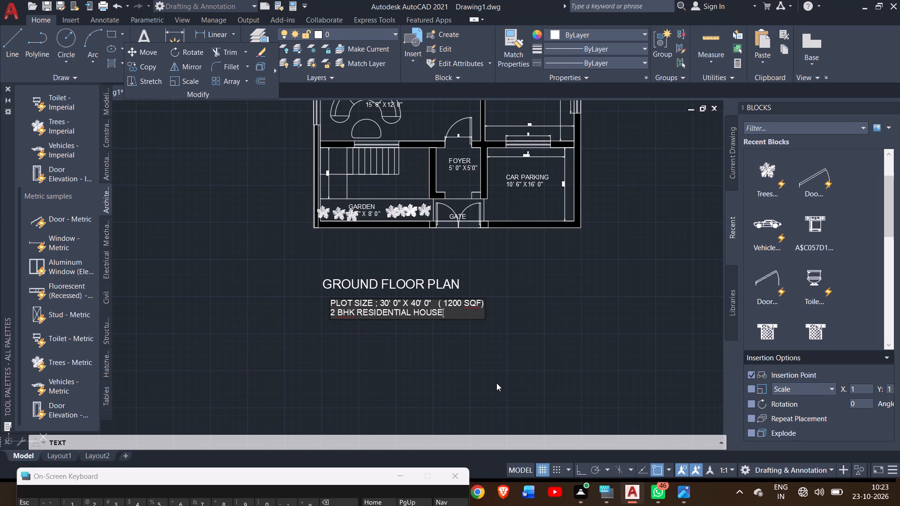
{"action": "key", "text": "Return"}
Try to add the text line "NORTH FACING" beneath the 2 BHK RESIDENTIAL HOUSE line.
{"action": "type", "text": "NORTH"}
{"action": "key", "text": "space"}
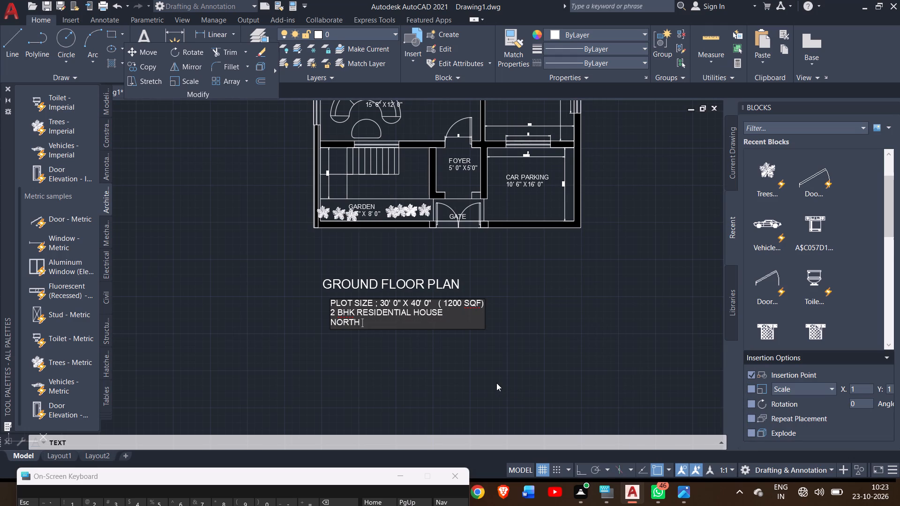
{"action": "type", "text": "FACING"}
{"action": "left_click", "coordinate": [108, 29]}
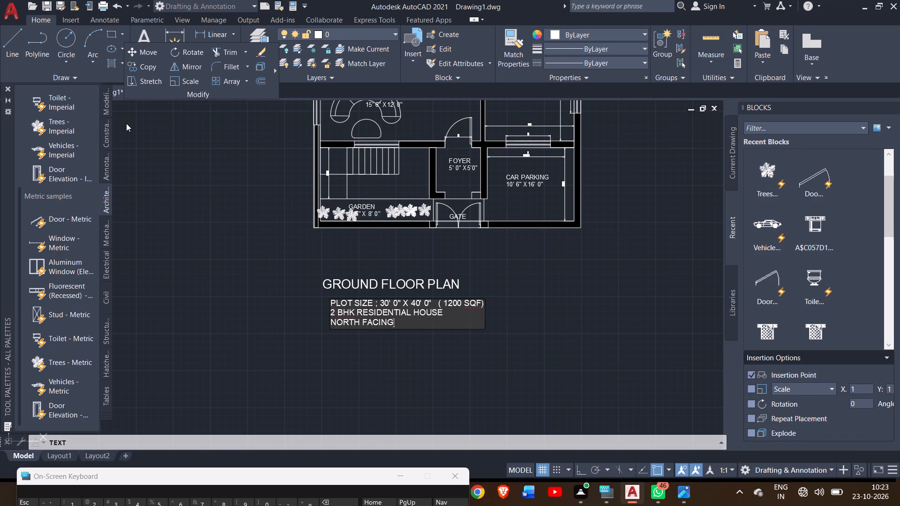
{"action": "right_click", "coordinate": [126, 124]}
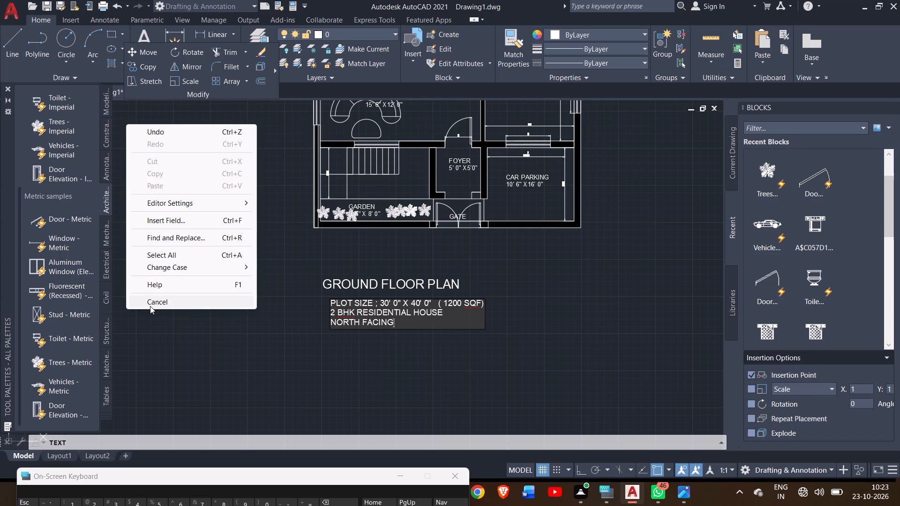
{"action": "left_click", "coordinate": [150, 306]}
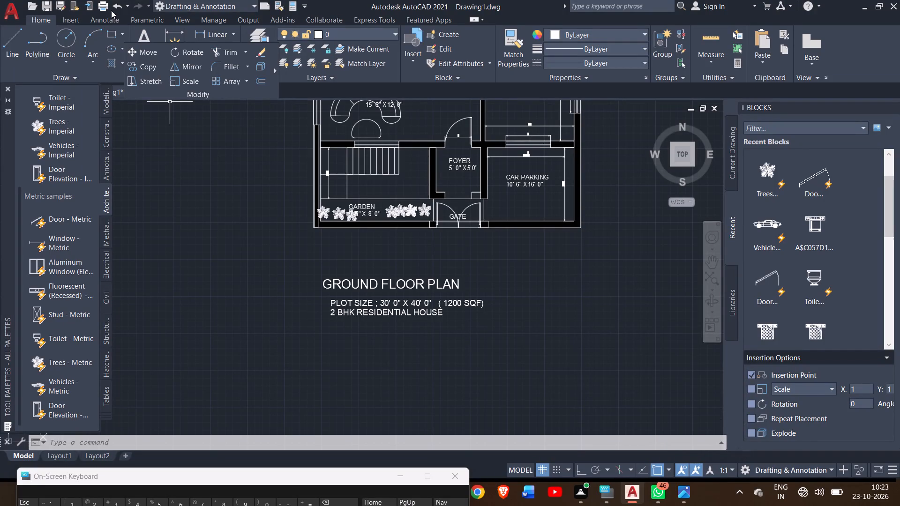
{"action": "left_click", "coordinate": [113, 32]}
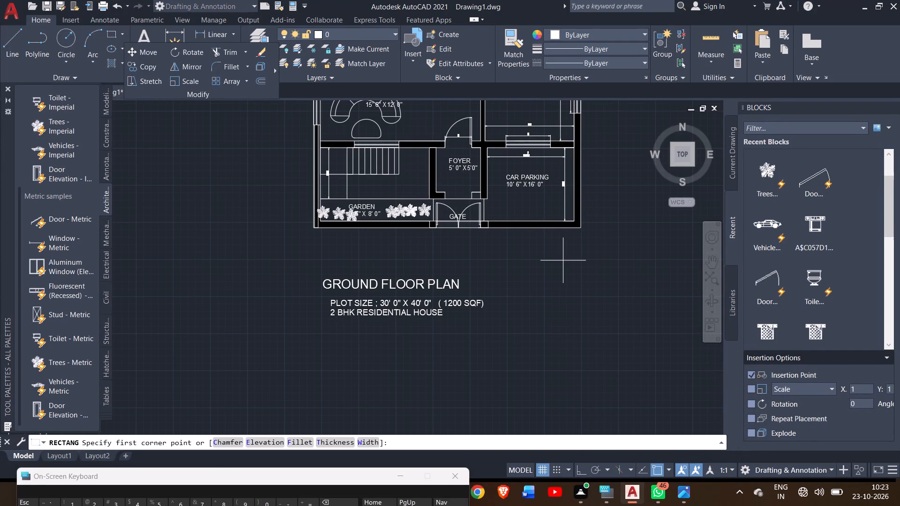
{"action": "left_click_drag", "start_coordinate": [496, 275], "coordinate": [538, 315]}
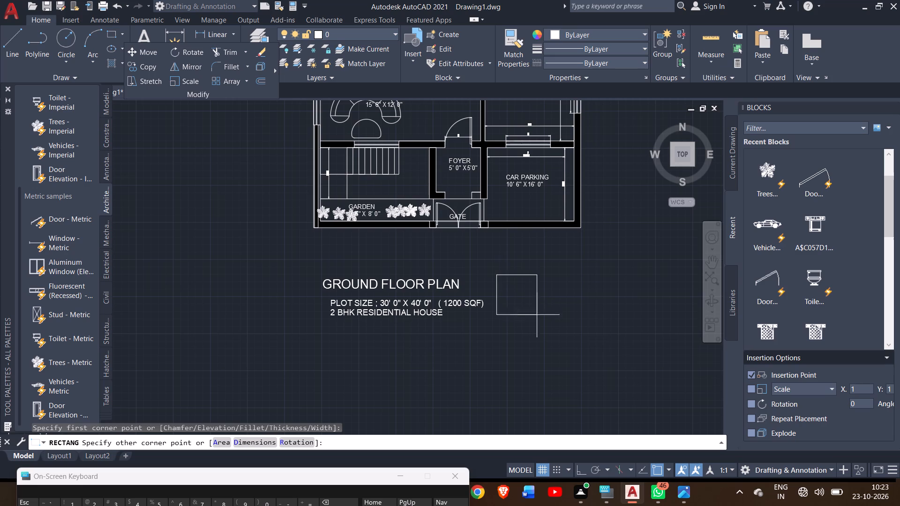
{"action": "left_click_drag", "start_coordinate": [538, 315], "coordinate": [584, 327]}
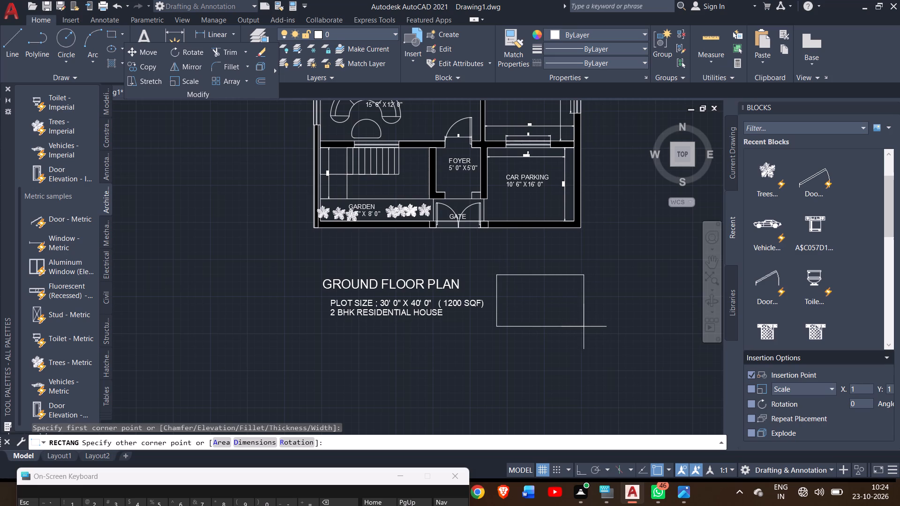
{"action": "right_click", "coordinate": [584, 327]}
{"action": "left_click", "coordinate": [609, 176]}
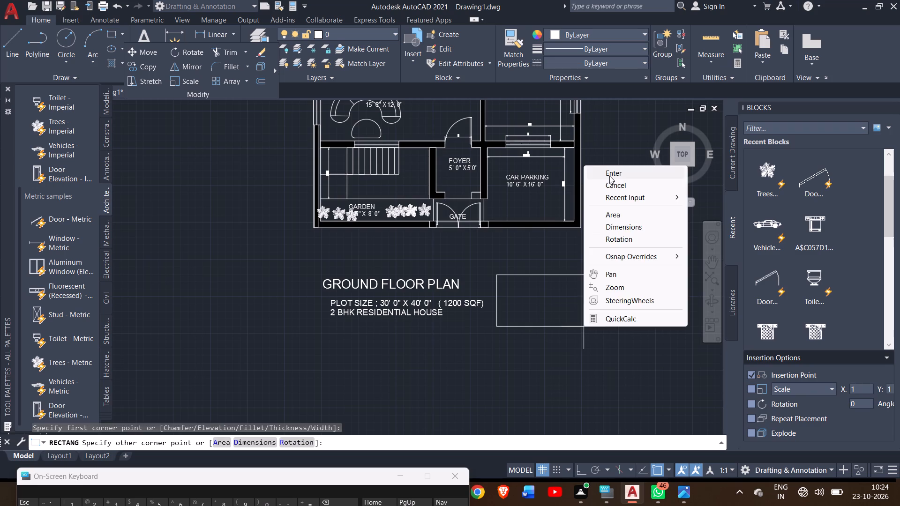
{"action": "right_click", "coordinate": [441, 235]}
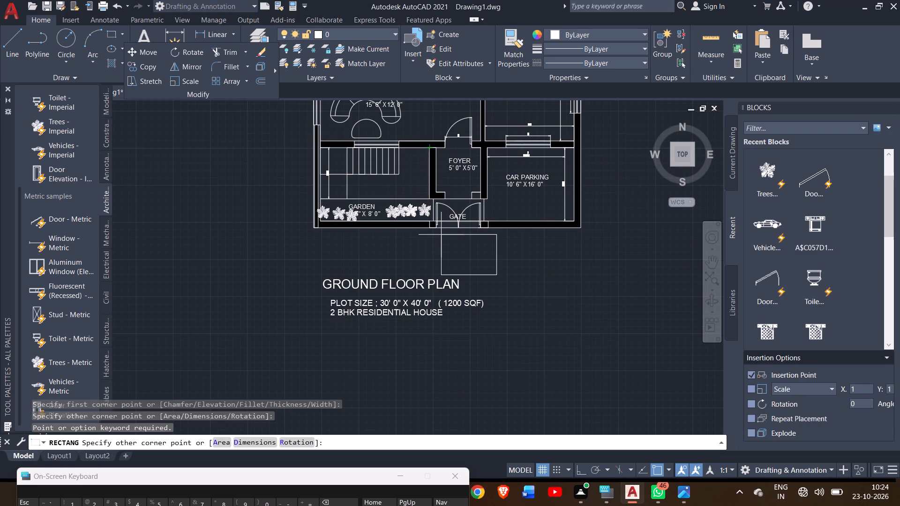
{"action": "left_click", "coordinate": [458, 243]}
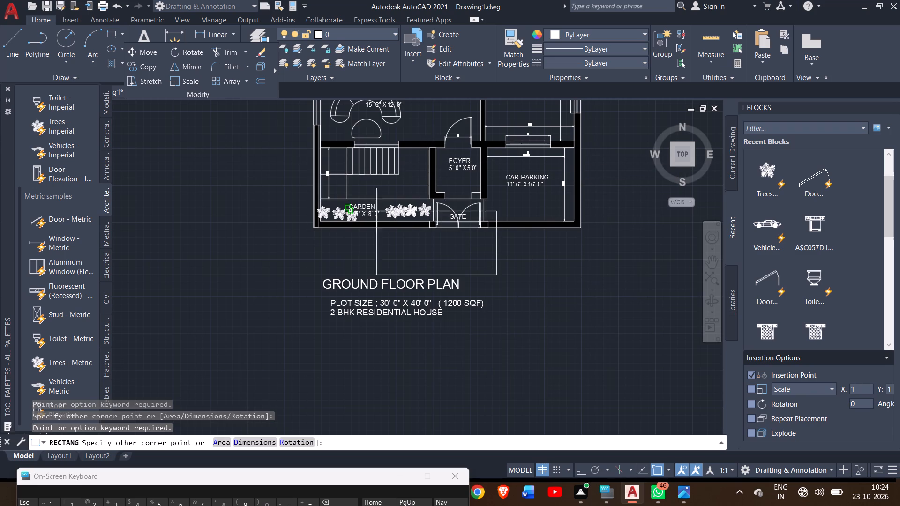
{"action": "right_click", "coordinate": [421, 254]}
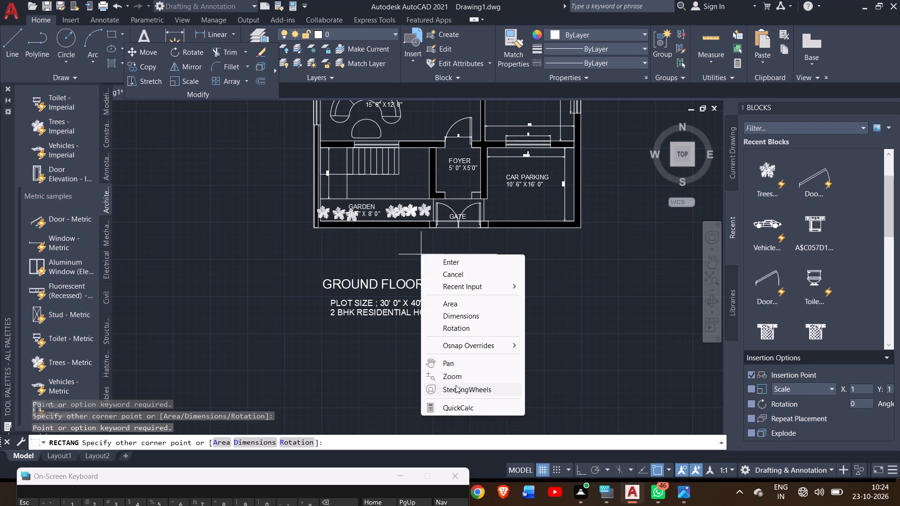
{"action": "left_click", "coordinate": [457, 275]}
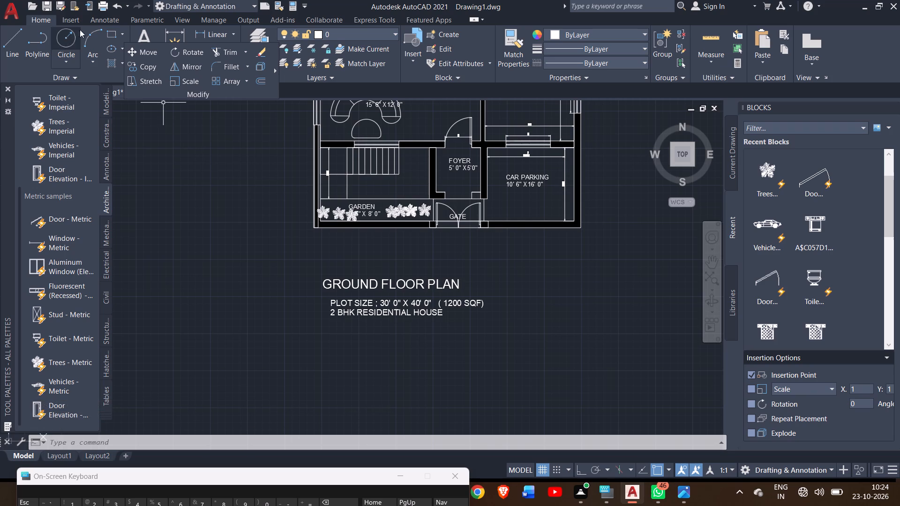
Draw a rectangle for the area statement table beside the title text, below the car parking.
{"action": "left_click", "coordinate": [105, 33]}
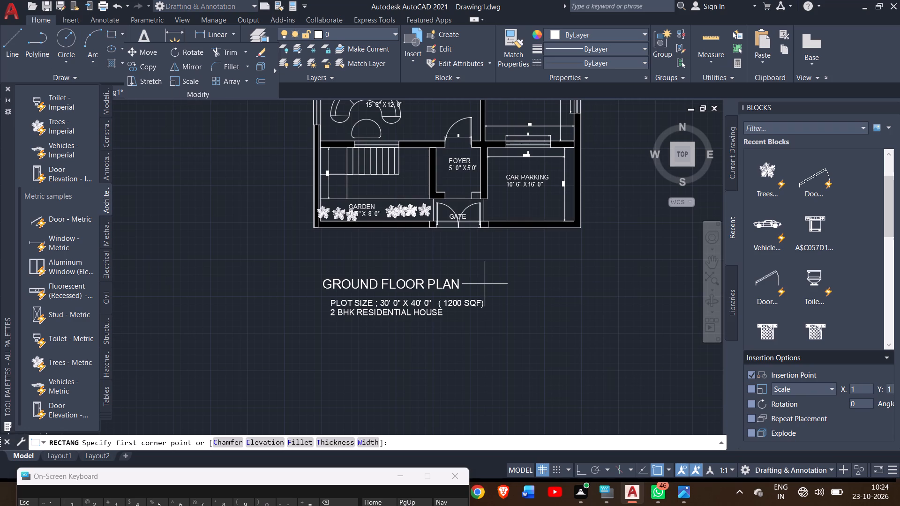
{"action": "left_click_drag", "start_coordinate": [484, 274], "coordinate": [548, 327]}
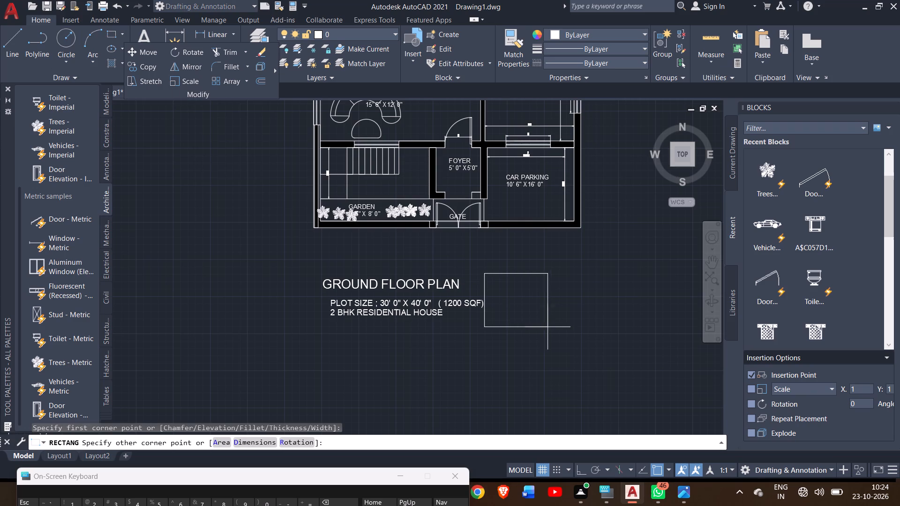
{"action": "left_click_drag", "start_coordinate": [548, 327], "coordinate": [588, 330]}
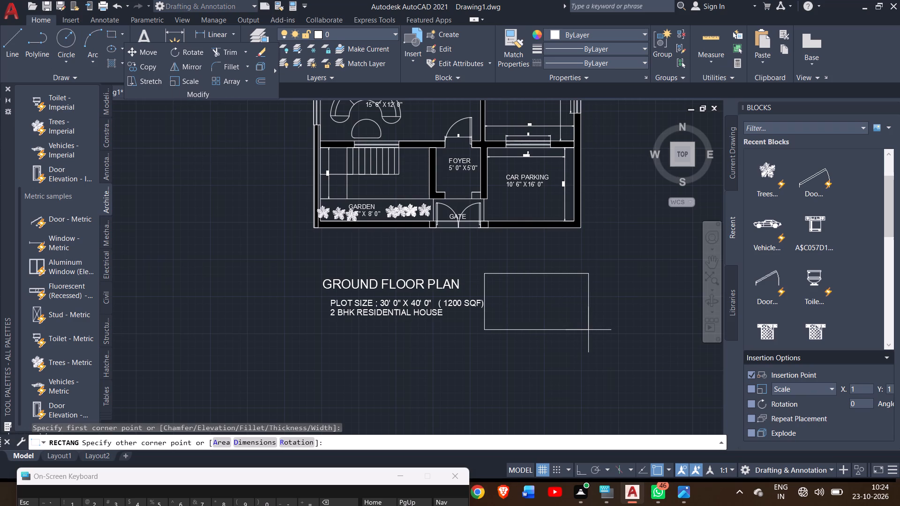
{"action": "left_click_drag", "start_coordinate": [588, 330], "coordinate": [584, 330]}
{"action": "left_click", "coordinate": [584, 330]}
{"action": "right_click", "coordinate": [597, 320]}
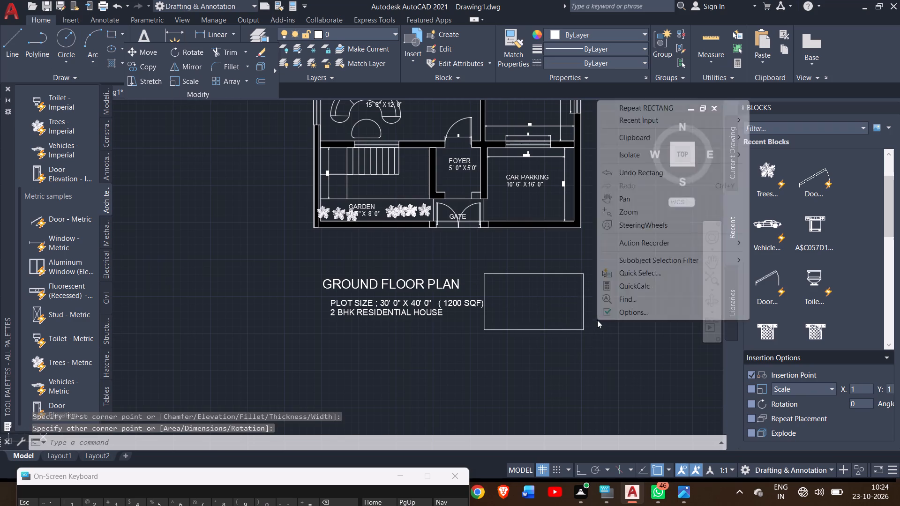
{"action": "double_click", "coordinate": [562, 264]}
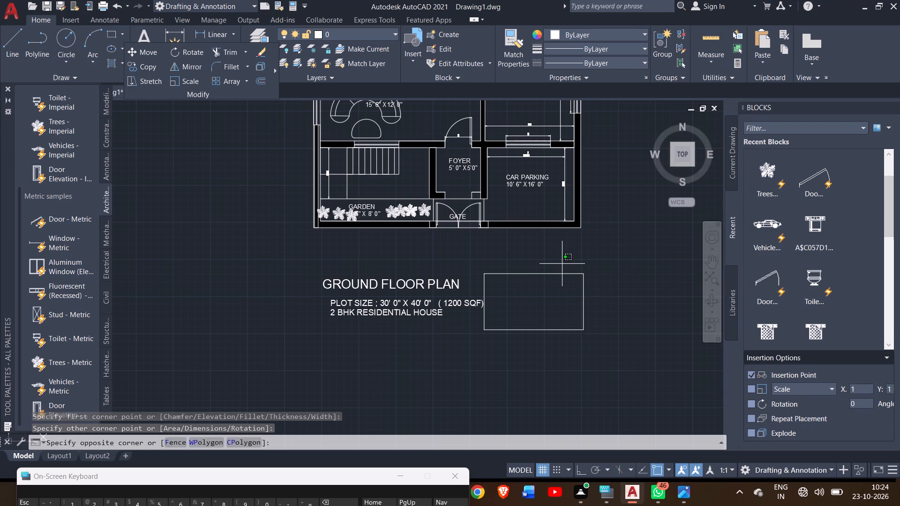
{"action": "left_click", "coordinate": [596, 356]}
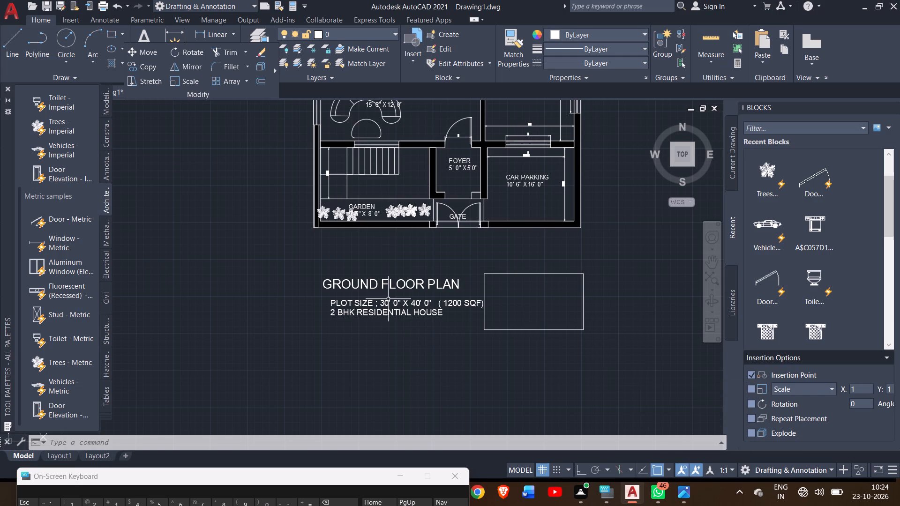
Draw three horizontal row lines across the area statement rectangle, spaced 1' apart starting 1' below its top edge.
{"action": "left_click_drag", "start_coordinate": [1, 40], "coordinate": [366, 229]}
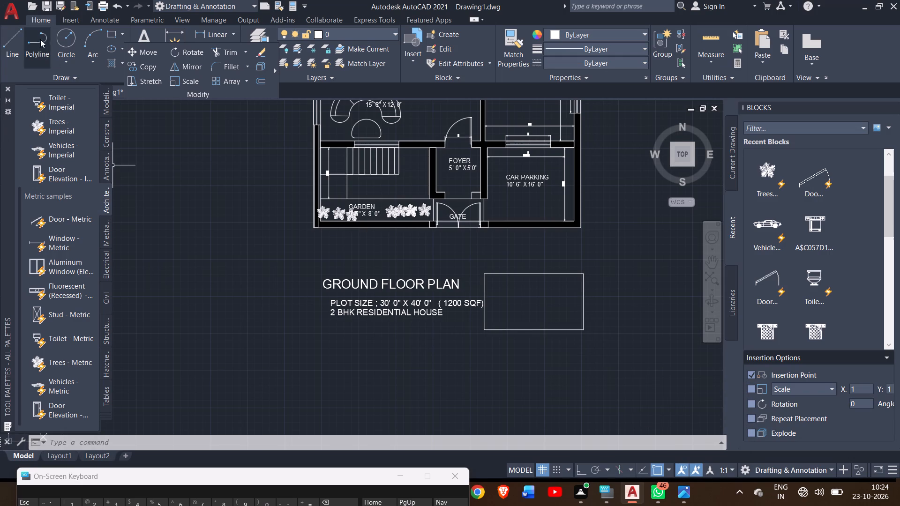
{"action": "left_click", "coordinate": [19, 41]}
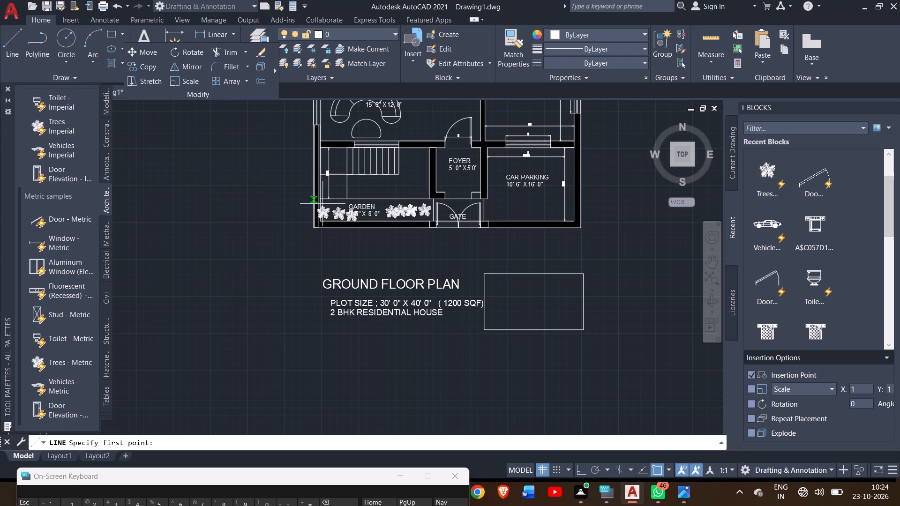
{"action": "left_click_drag", "start_coordinate": [483, 275], "coordinate": [484, 286]}
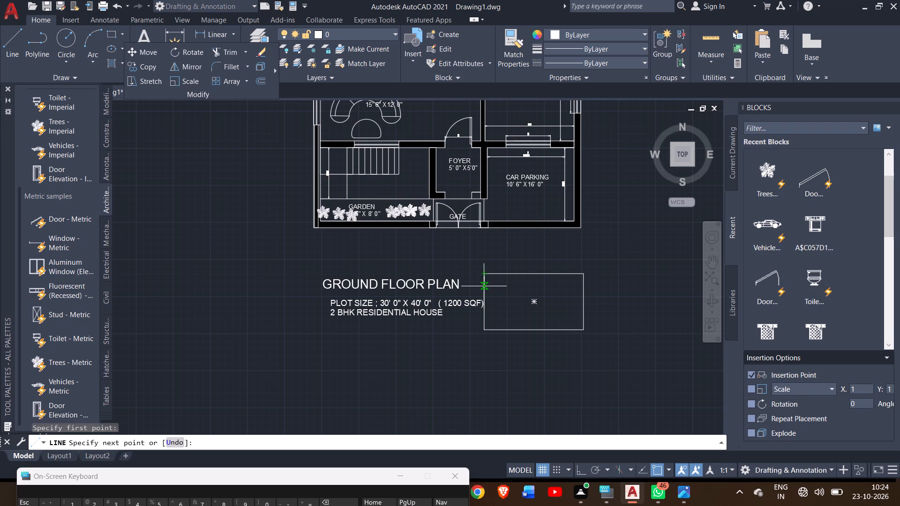
{"action": "type", "text": "1'"}
{"action": "key", "text": "Return"}
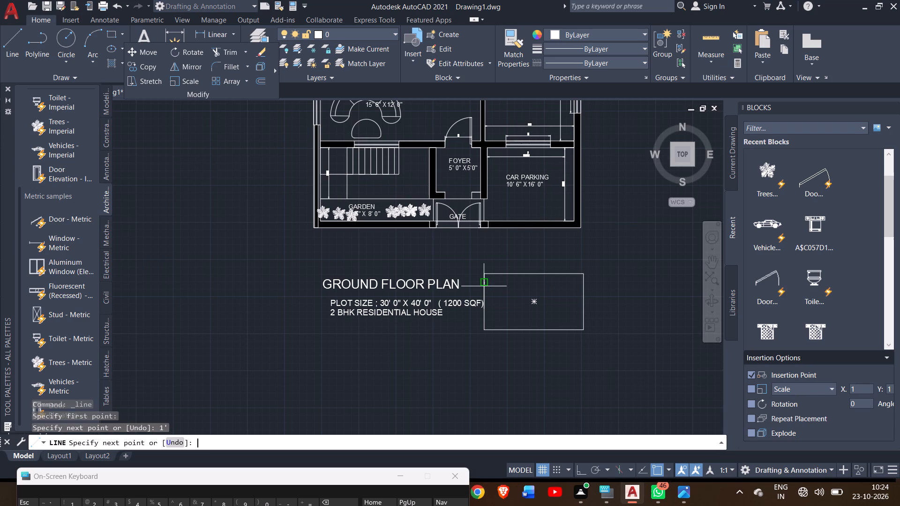
{"action": "left_click", "coordinate": [581, 282]}
{"action": "type", "text": "1'"}
{"action": "key", "text": "Return"}
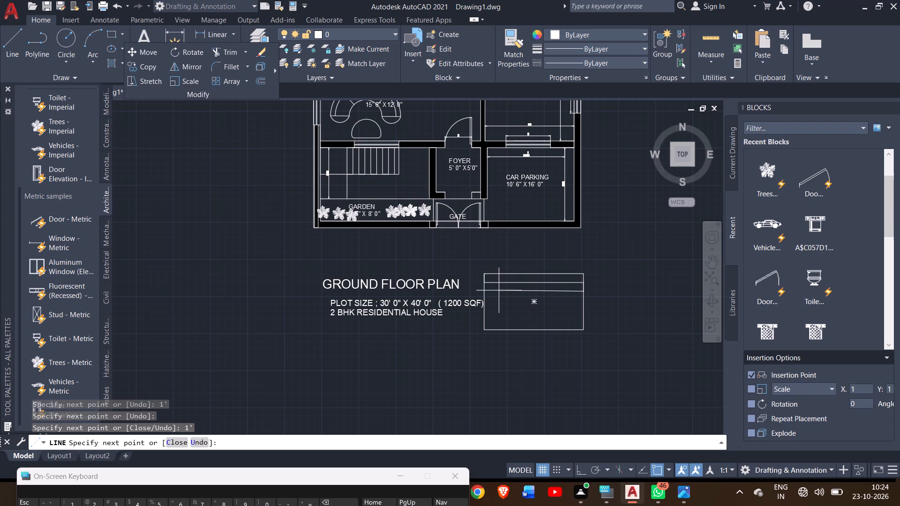
{"action": "left_click_drag", "start_coordinate": [481, 293], "coordinate": [483, 312]}
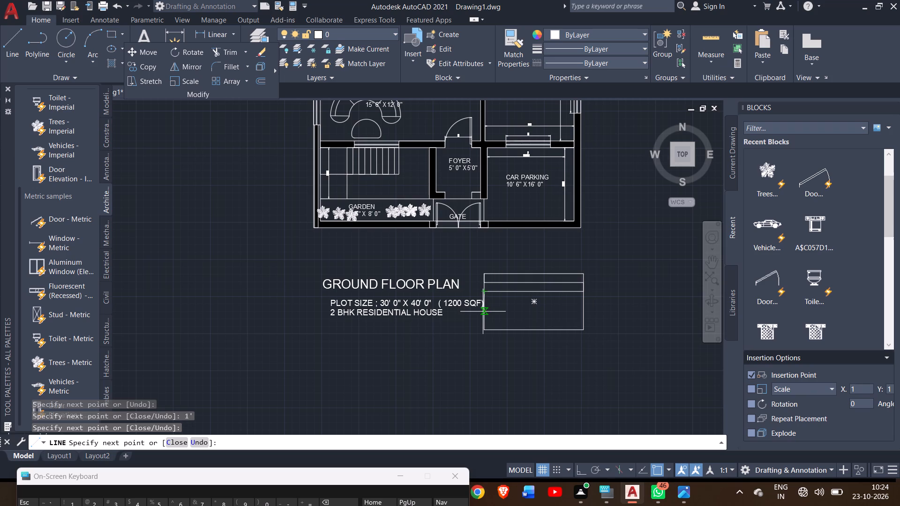
{"action": "type", "text": "1'"}
{"action": "key", "text": "Return"}
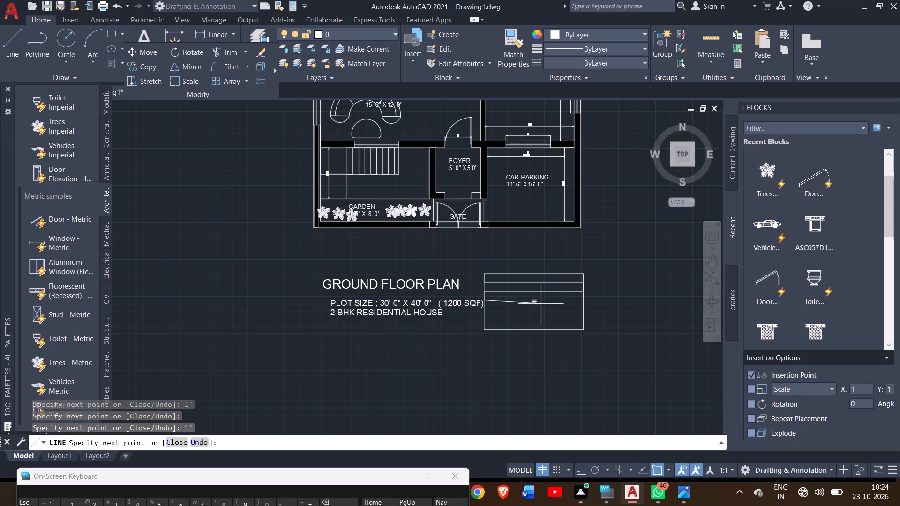
{"action": "left_click", "coordinate": [581, 303]}
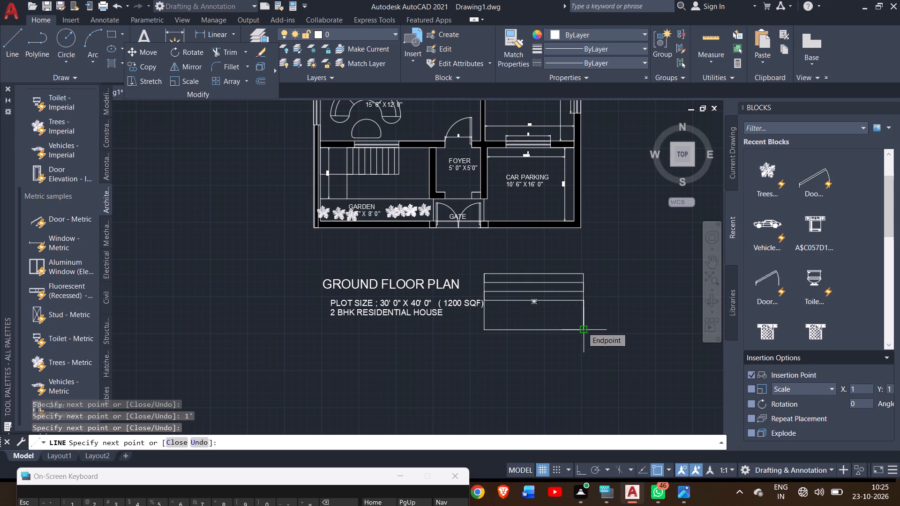
Add two more full-width row lines below the third one in the table rectangle, again at 1' spacing.
{"action": "type", "text": "1'"}
{"action": "key", "text": "Return"}
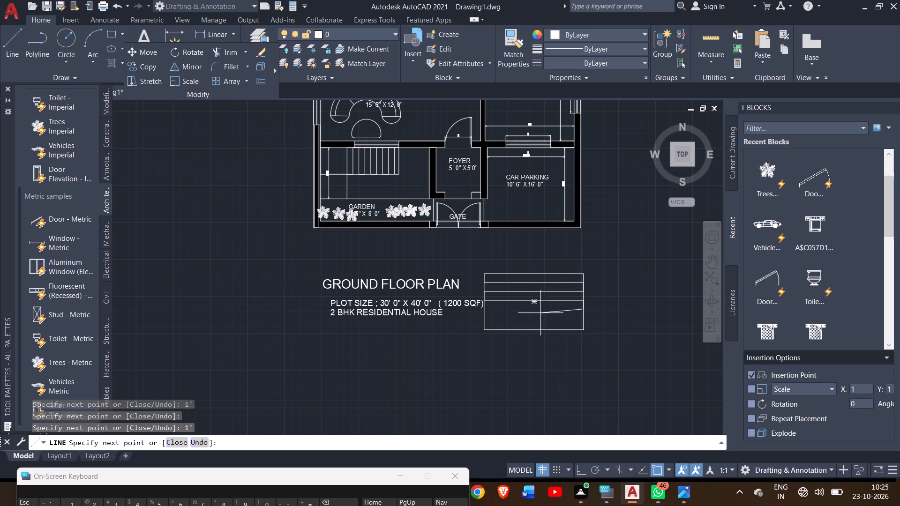
{"action": "left_click", "coordinate": [482, 312]}
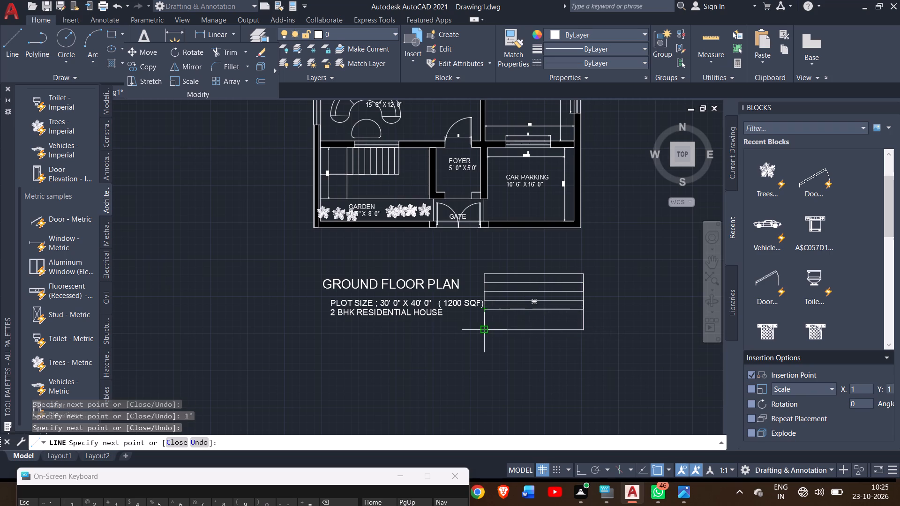
{"action": "type", "text": "1'"}
{"action": "key", "text": "Return"}
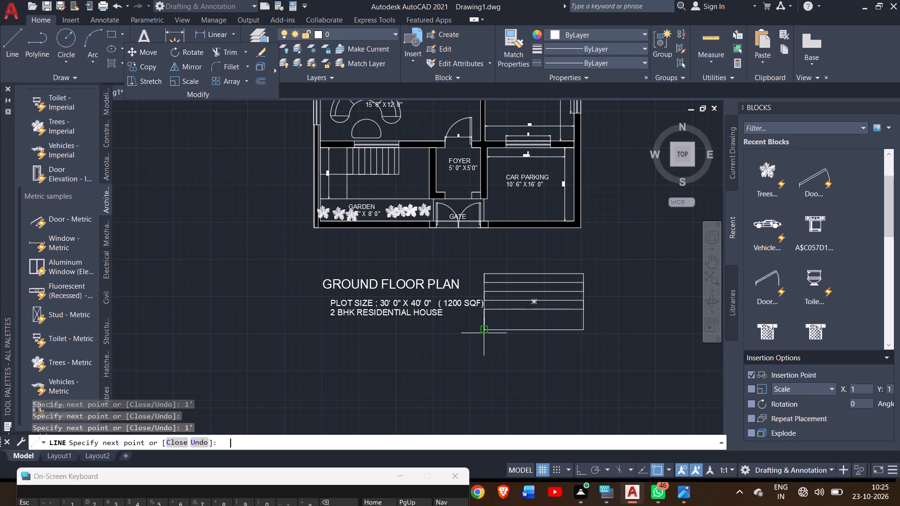
{"action": "left_click", "coordinate": [580, 318]}
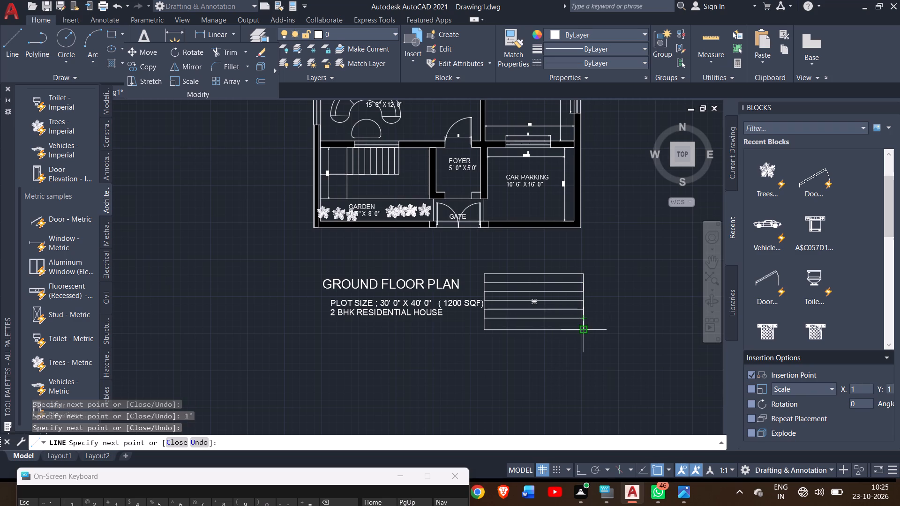
{"action": "right_click", "coordinate": [581, 328]}
{"action": "left_click", "coordinate": [594, 333]}
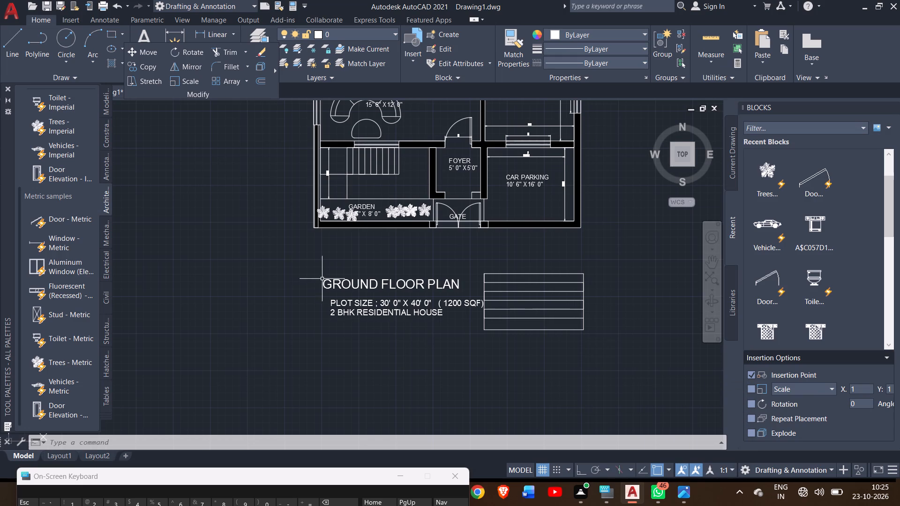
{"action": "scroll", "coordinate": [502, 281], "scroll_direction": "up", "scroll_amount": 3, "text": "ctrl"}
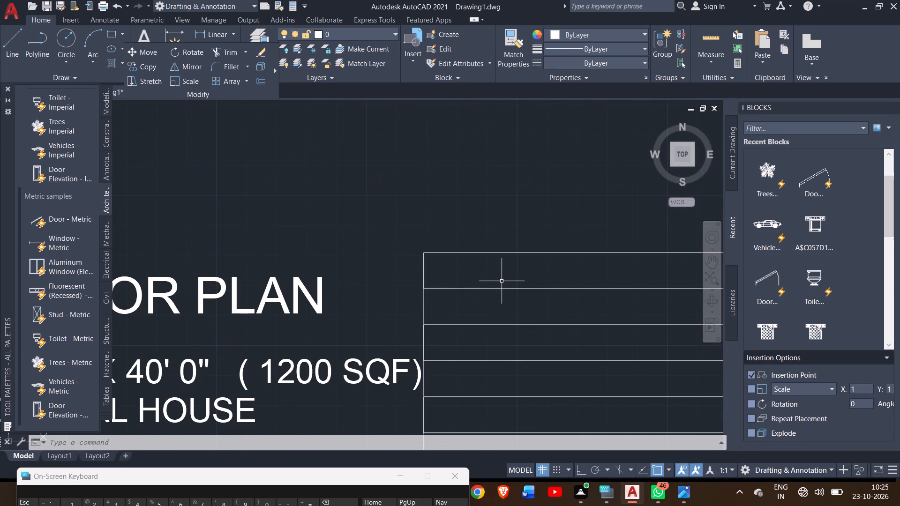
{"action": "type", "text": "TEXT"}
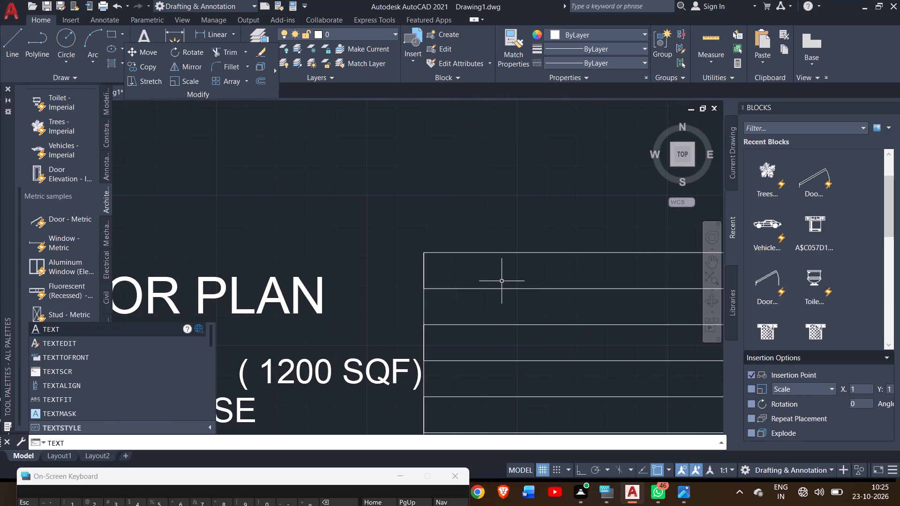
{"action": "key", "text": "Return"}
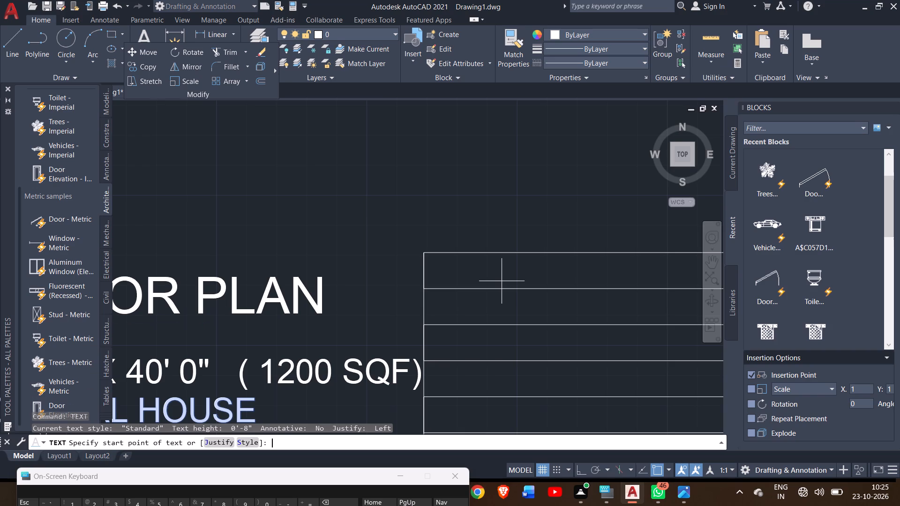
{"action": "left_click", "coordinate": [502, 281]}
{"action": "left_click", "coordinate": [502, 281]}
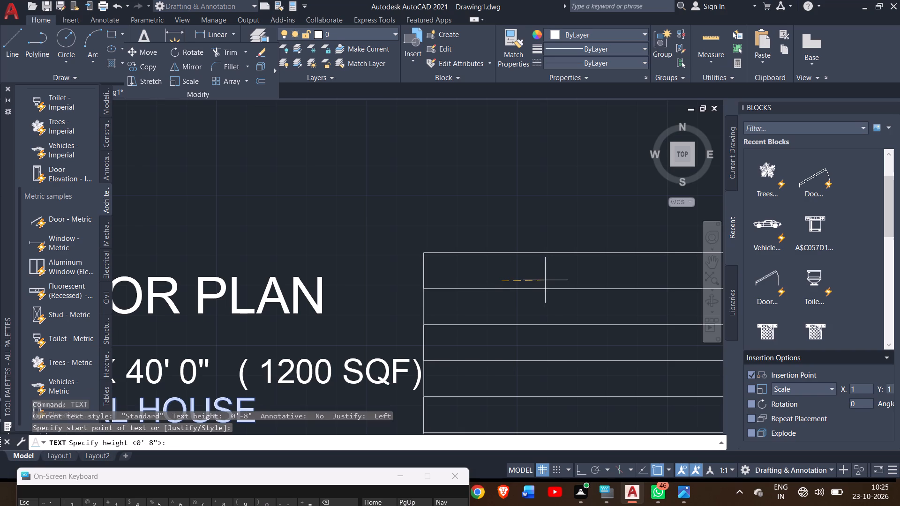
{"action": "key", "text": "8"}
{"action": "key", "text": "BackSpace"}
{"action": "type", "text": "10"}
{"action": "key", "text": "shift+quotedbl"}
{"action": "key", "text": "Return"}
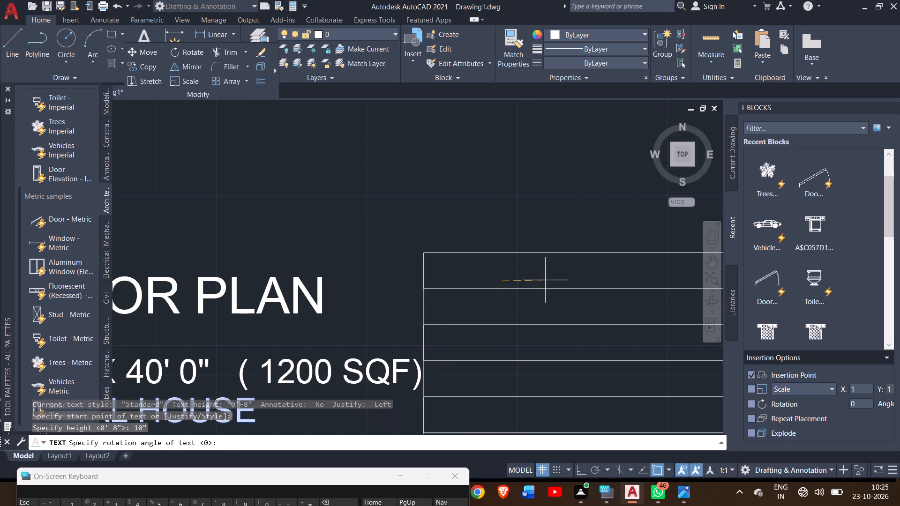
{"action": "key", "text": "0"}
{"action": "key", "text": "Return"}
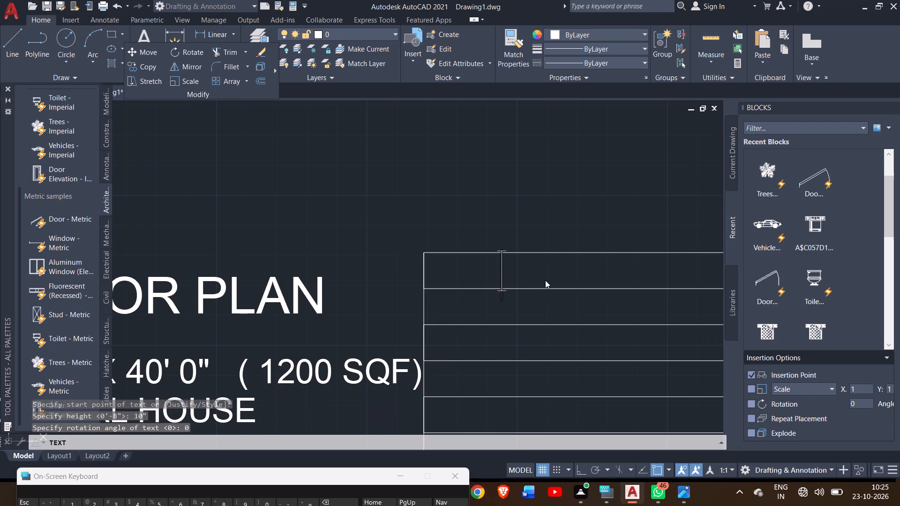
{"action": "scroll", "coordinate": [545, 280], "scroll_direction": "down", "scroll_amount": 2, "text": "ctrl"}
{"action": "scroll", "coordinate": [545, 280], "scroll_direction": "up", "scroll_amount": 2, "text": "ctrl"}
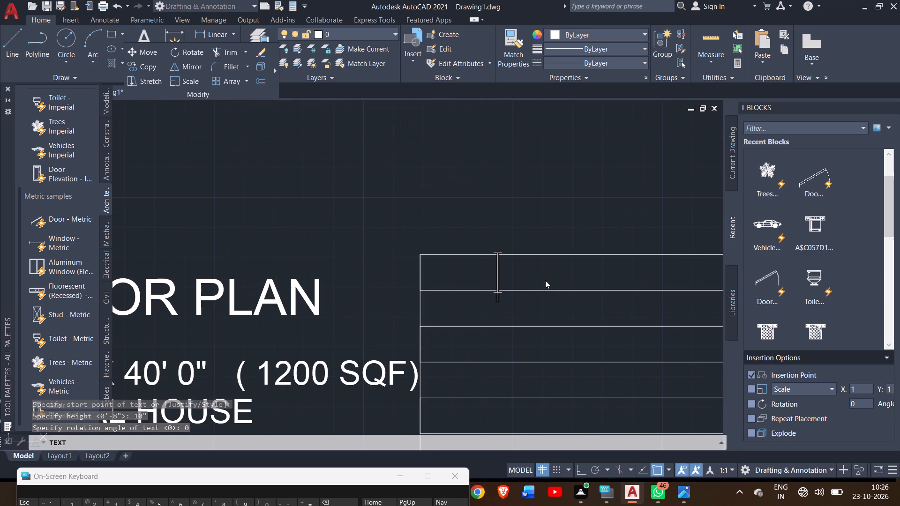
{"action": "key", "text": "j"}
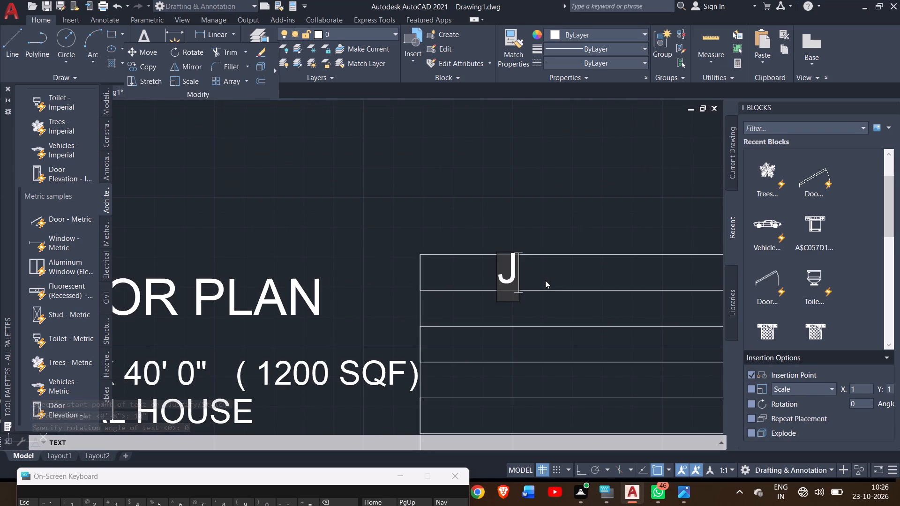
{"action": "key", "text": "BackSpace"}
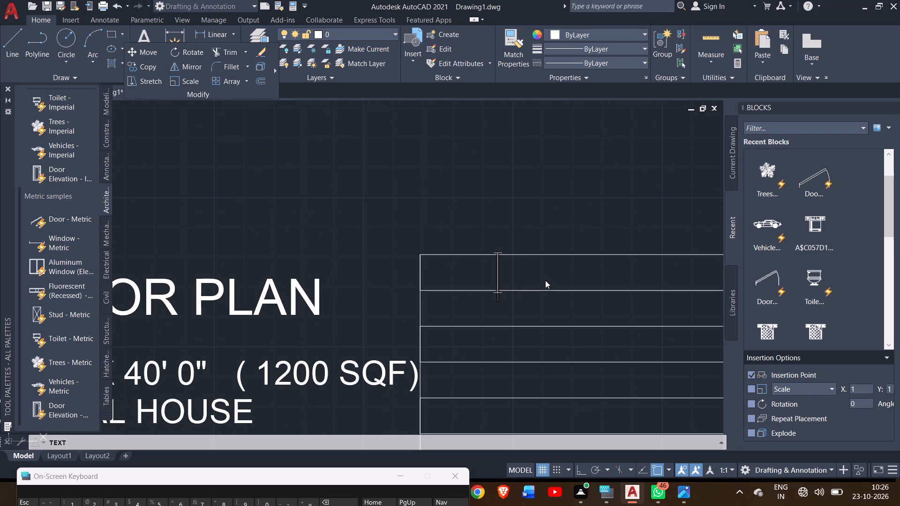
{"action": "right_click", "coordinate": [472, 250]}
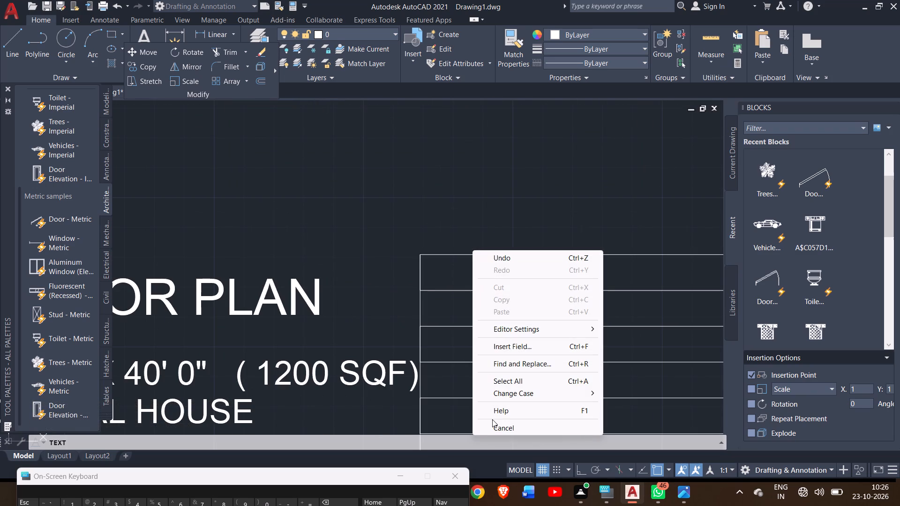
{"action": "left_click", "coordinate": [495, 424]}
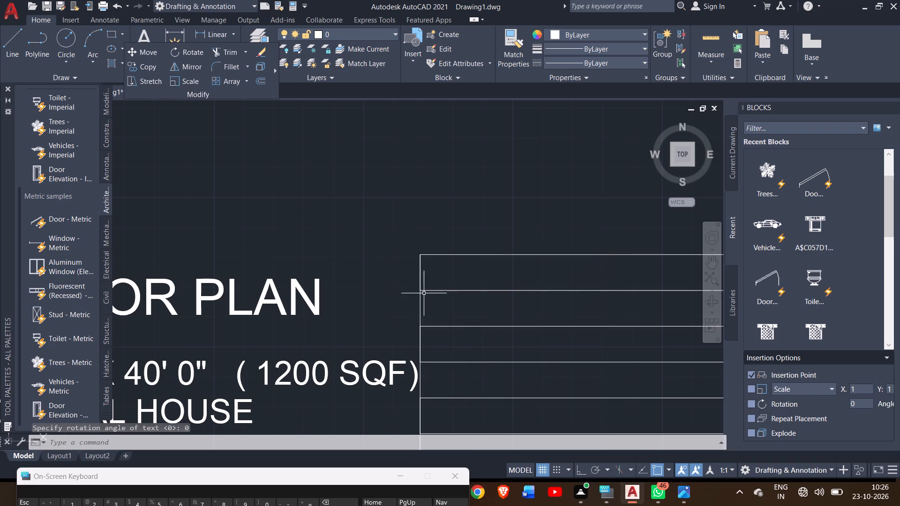
Add the heading text "AREA STATEMENT" in the table's first row, with 6" text height and 0 rotation.
{"action": "type", "text": "TEX"}
{"action": "key", "text": "t"}
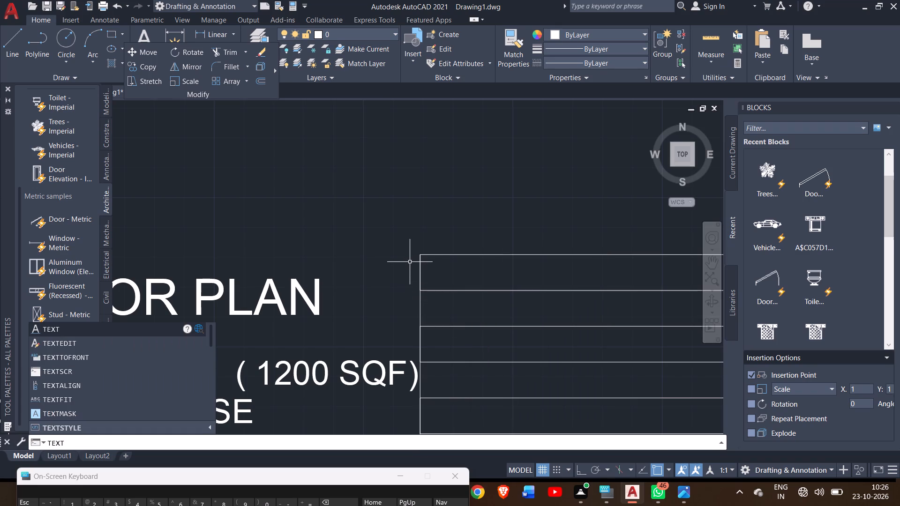
{"action": "key", "text": "Return"}
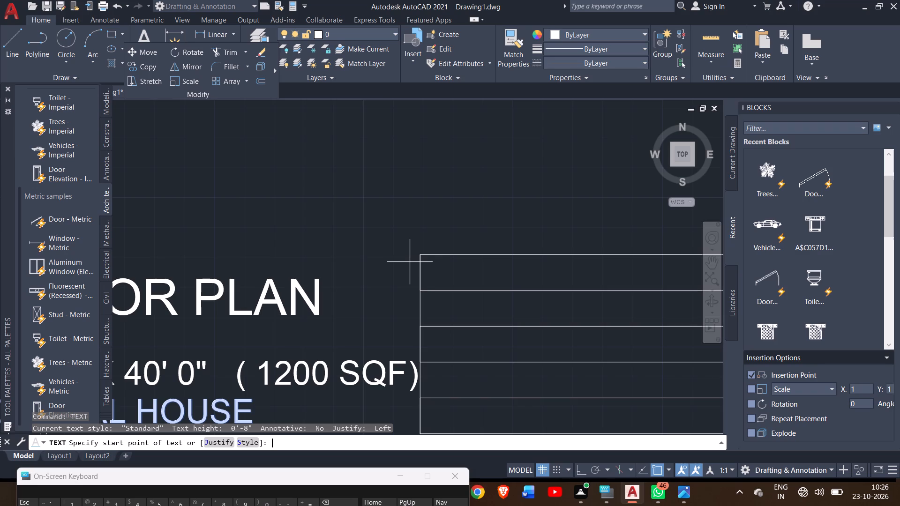
{"action": "left_click", "coordinate": [444, 278]}
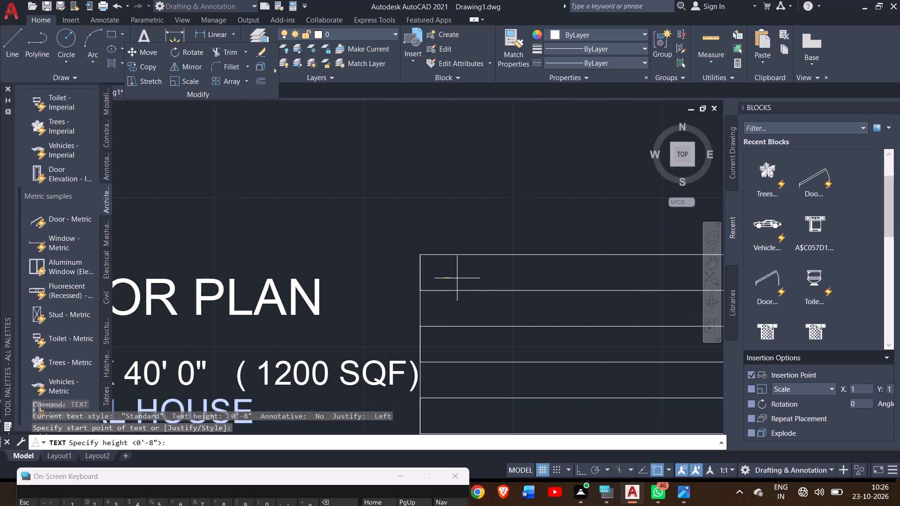
{"action": "key", "text": "6"}
{"action": "key", "text": "shift+quotedbl"}
{"action": "key", "text": "Return"}
{"action": "key", "text": "0"}
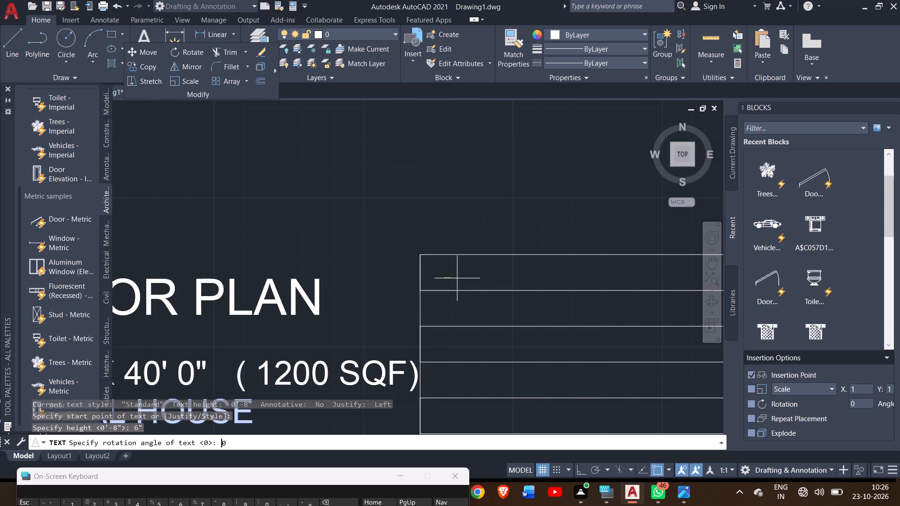
{"action": "key", "text": "Return"}
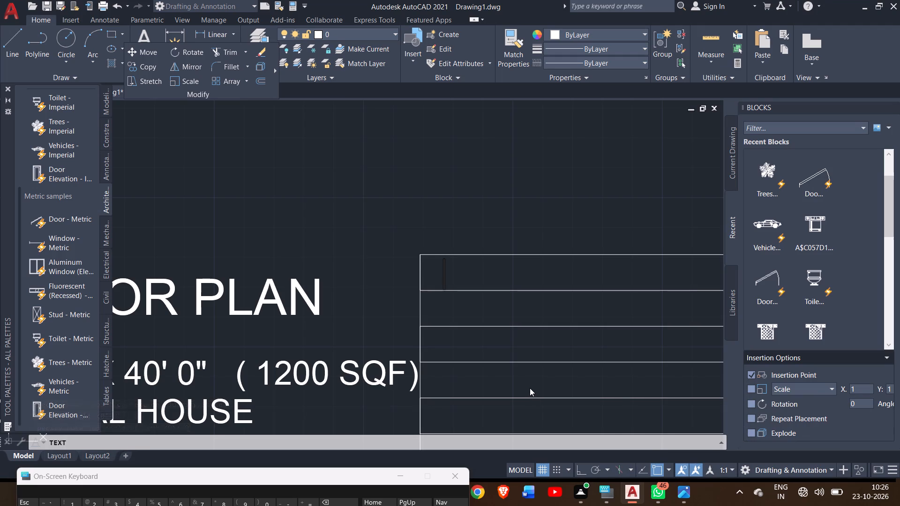
{"action": "left_click", "coordinate": [510, 275]}
{"action": "type", "text": "AREA STATE"}
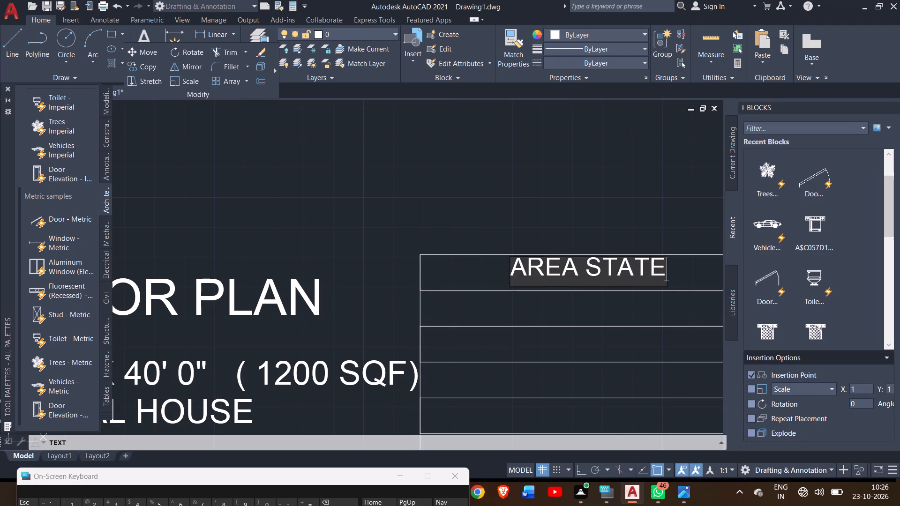
{"action": "type", "text": "MEN"}
{"action": "key", "text": "t"}
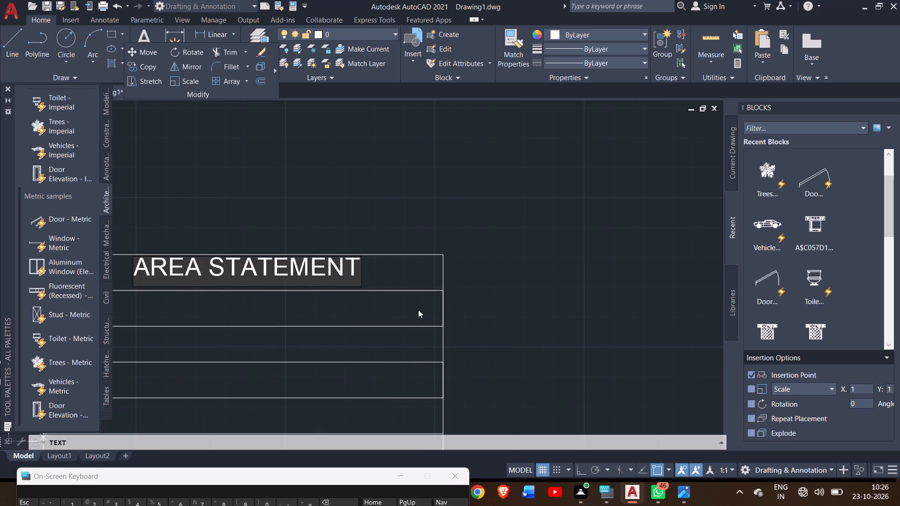
Add the text "PLOT AREA ; 1200SQF" in the area statement table's second row, under the heading.
{"action": "scroll", "coordinate": [405, 305], "scroll_direction": "down", "scroll_amount": 1, "text": "ctrl"}
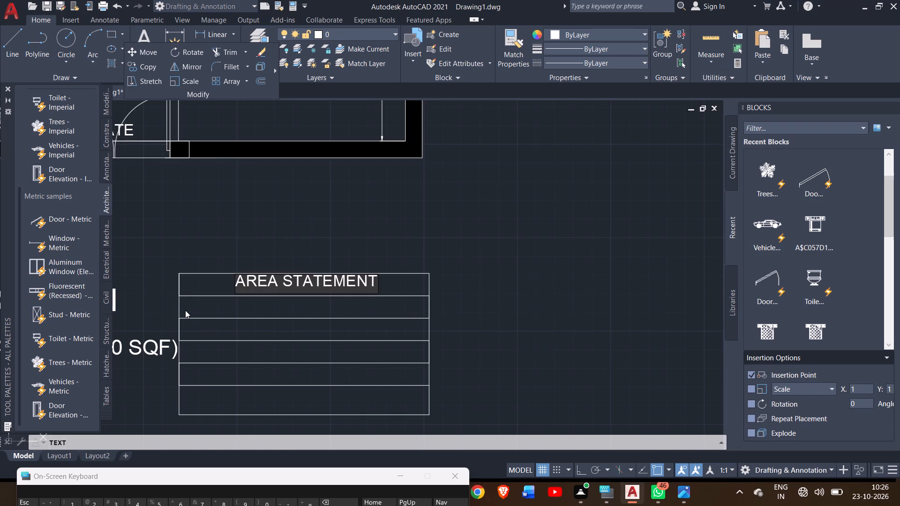
{"action": "left_click", "coordinate": [185, 310]}
{"action": "scroll", "coordinate": [185, 310], "scroll_direction": "up", "scroll_amount": 1, "text": "ctrl"}
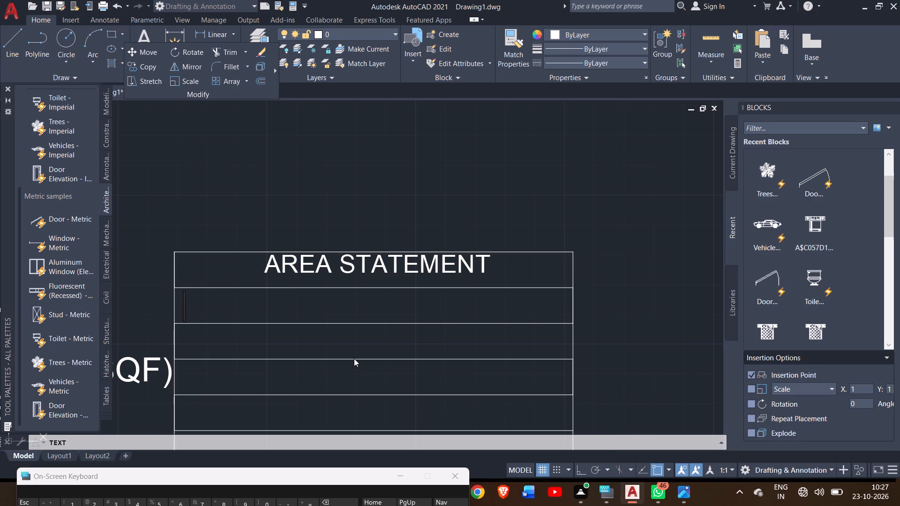
{"action": "type", "text": "PLOT AREA"}
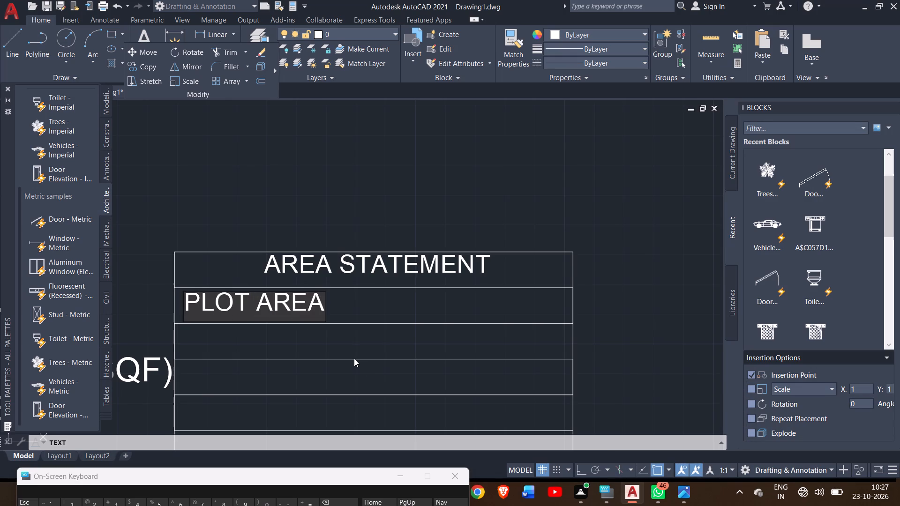
{"action": "key", "text": "space"}
{"action": "key", "text": "space"}
{"action": "key", "text": "space"}
{"action": "type", "text": ";"}
{"action": "key", "text": "space"}
{"action": "key", "text": "space"}
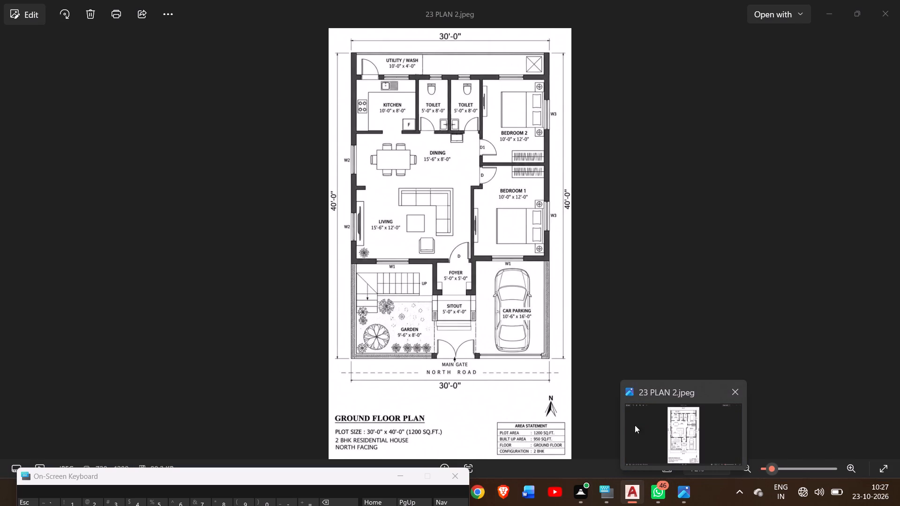
{"action": "type", "text": "1200"}
{"action": "type", "text": "SD"}
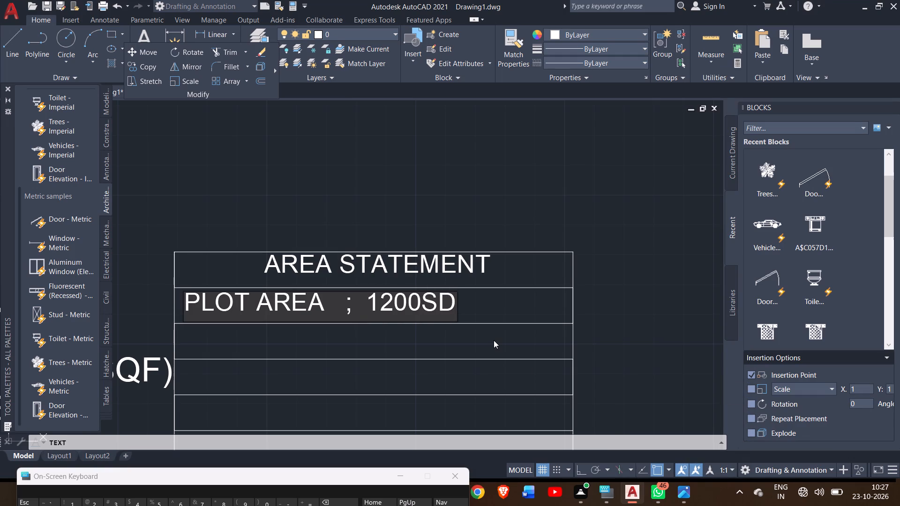
{"action": "key", "text": "f"}
{"action": "key", "text": "BackSpace"}
{"action": "key", "text": "BackSpace"}
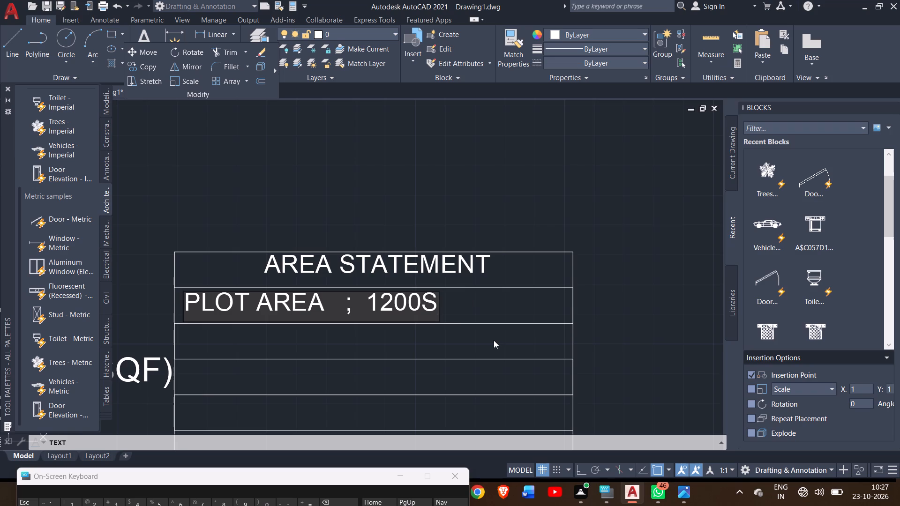
{"action": "type", "text": "QF"}
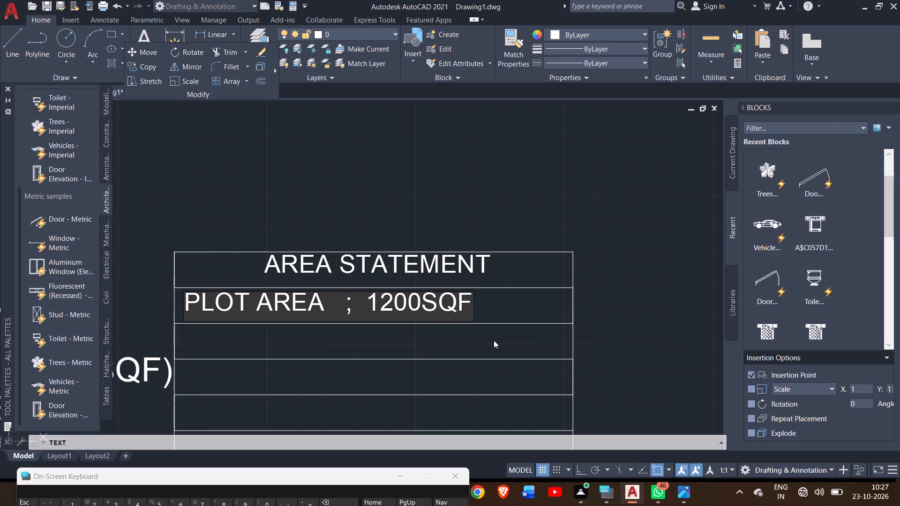
{"action": "key", "text": "Return"}
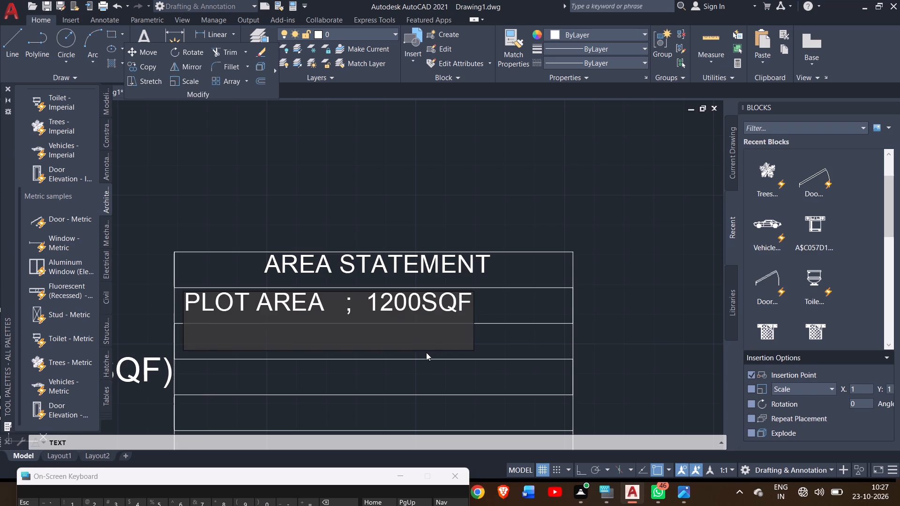
Add the text "BUILT UP AREA ; 950SQF" in the table's third row, starting roughly in line with the plot area text.
{"action": "left_click", "coordinate": [244, 351]}
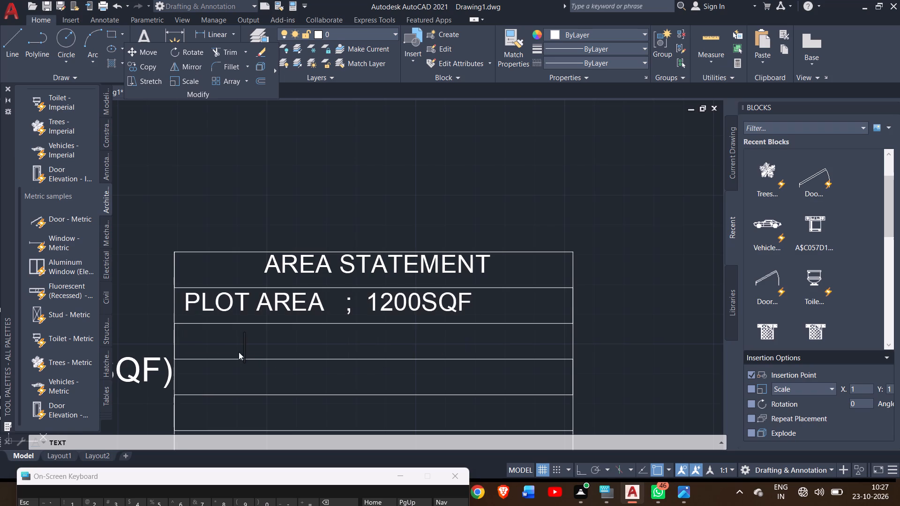
{"action": "left_click", "coordinate": [184, 339]}
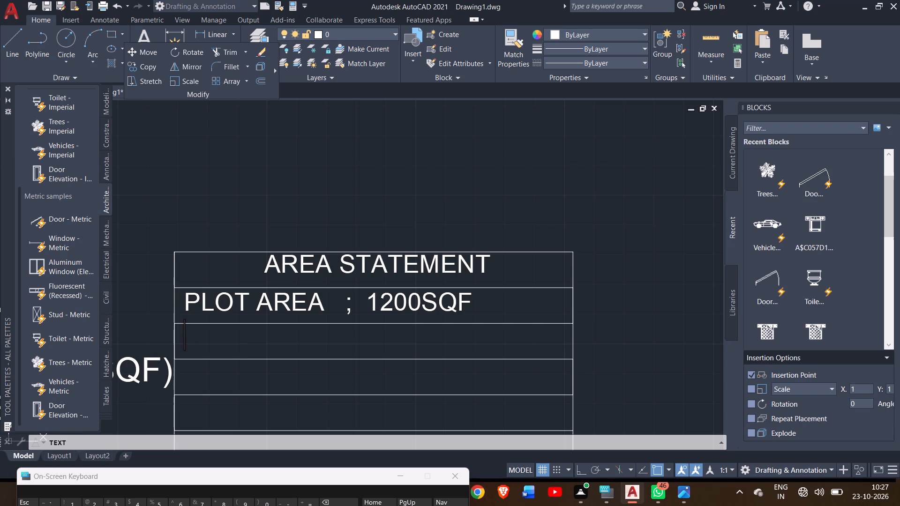
{"action": "left_click", "coordinate": [185, 349]}
{"action": "left_click", "coordinate": [199, 346]}
{"action": "scroll", "coordinate": [199, 346], "scroll_direction": "up", "scroll_amount": 2, "text": "ctrl"}
{"action": "key", "text": "BackSpace"}
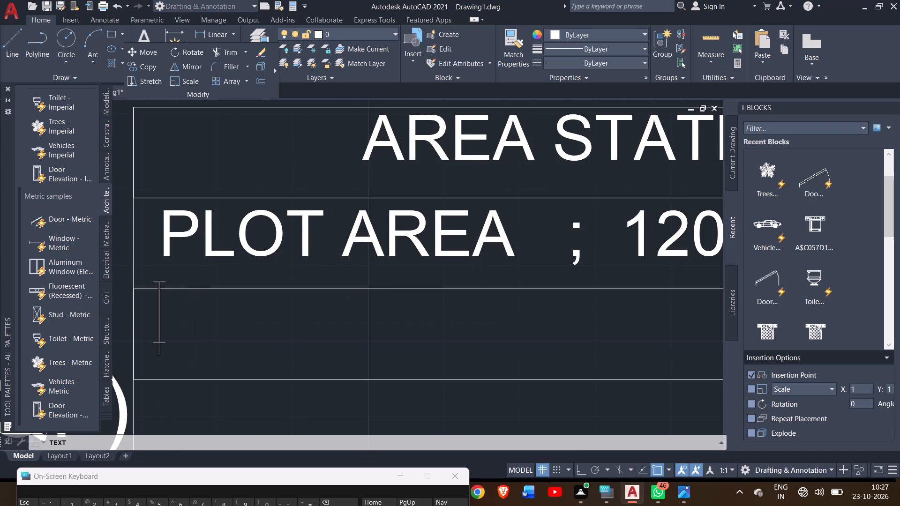
{"action": "left_click", "coordinate": [164, 349]}
{"action": "type", "text": "BUILT UP AREA"}
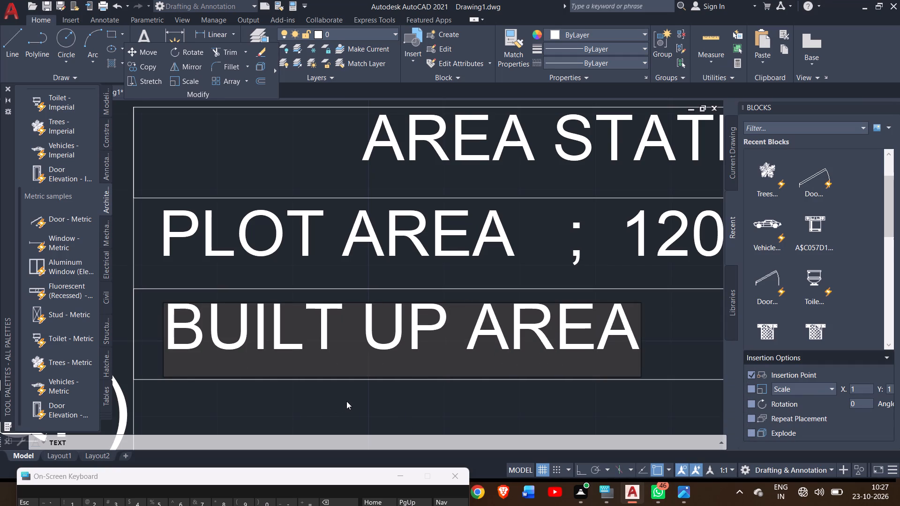
{"action": "key", "text": "space"}
{"action": "key", "text": "semicolon"}
{"action": "scroll", "coordinate": [346, 401], "scroll_direction": "down", "scroll_amount": 2, "text": "ctrl"}
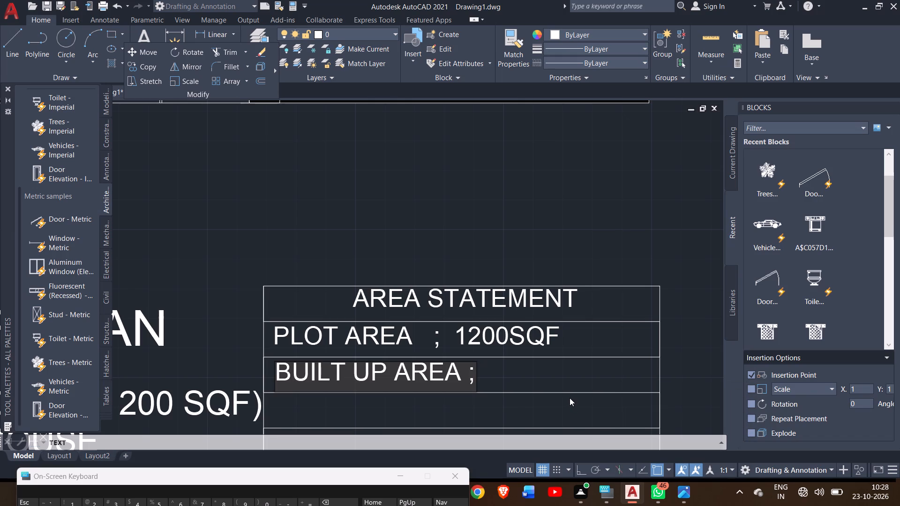
{"action": "key", "text": "space"}
{"action": "type", "text": "950"}
{"action": "type", "text": "SQ"}
{"action": "key", "text": "f"}
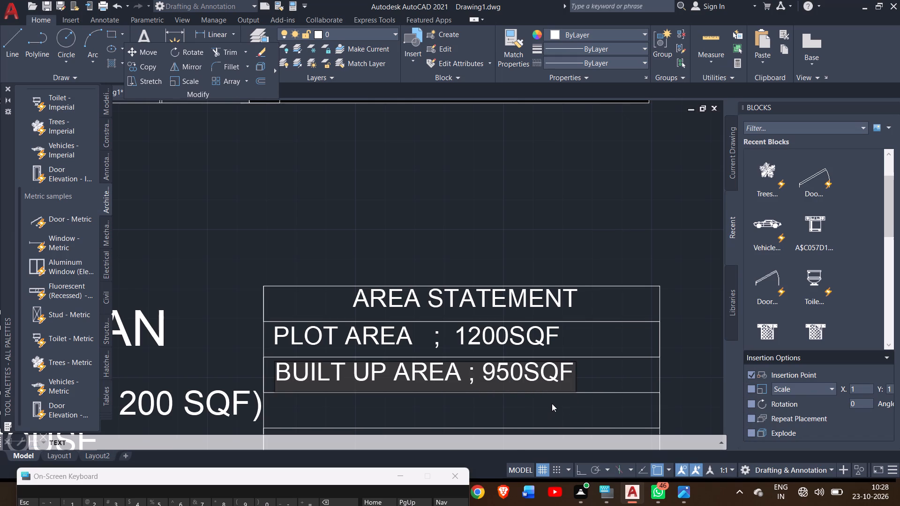
Add the text "FLOOR ; GROUND FLOOR" in the table's fourth row, spacing its semicolon out toward those in the rows above.
{"action": "left_click", "coordinate": [276, 406]}
{"action": "left_click", "coordinate": [269, 420]}
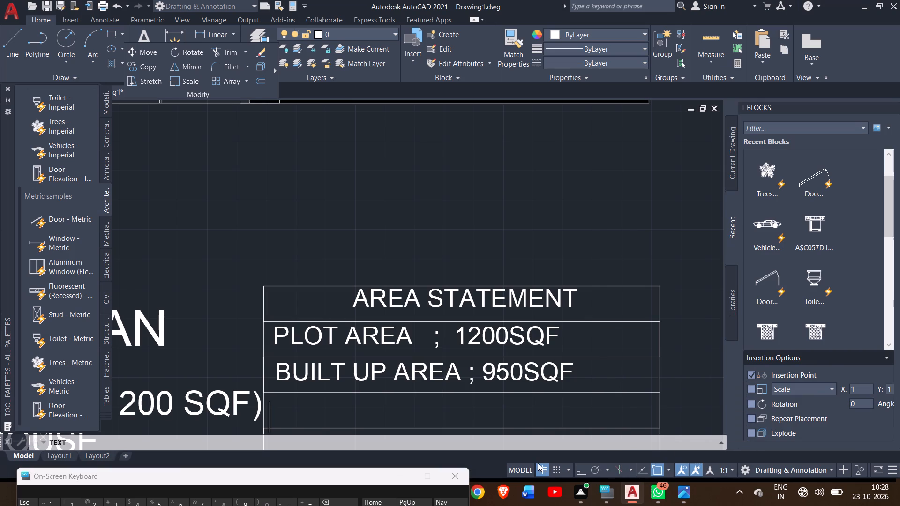
{"action": "key", "text": "space"}
{"action": "key", "text": "f"}
{"action": "type", "text": "LOO"}
{"action": "type", "text": "R"}
{"action": "key", "text": "space"}
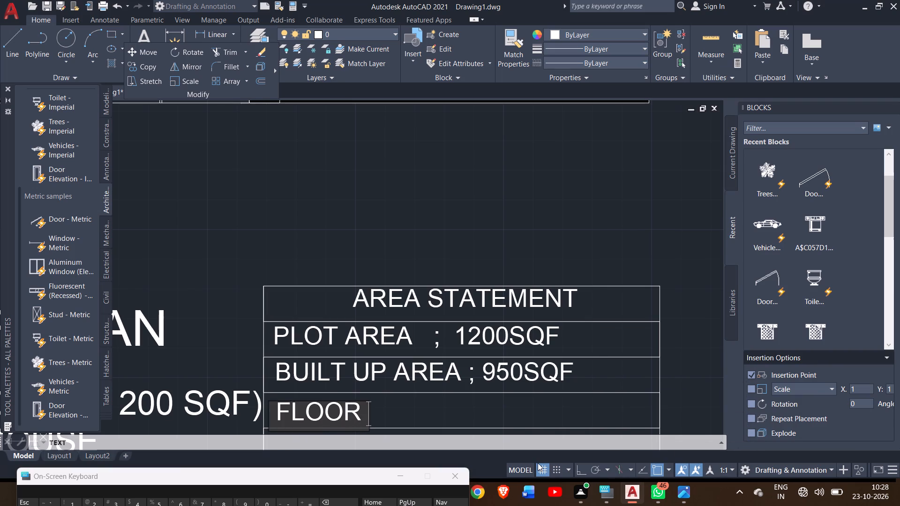
{"action": "key", "text": "space"}
{"action": "key", "text": "space"}
{"action": "key", "text": "space"}
{"action": "key", "text": "space"}
{"action": "key", "text": "space"}
{"action": "key", "text": "space"}
{"action": "key", "text": "space"}
{"action": "key", "text": "space"}
{"action": "key", "text": "space"}
{"action": "key", "text": "space"}
{"action": "key", "text": "semicolon"}
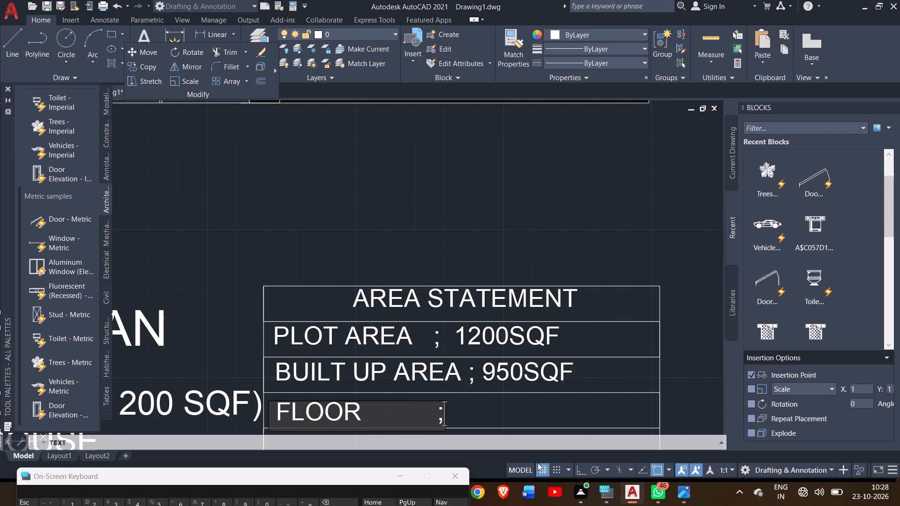
{"action": "key", "text": "space"}
{"action": "type", "text": "GROUND"}
{"action": "key", "text": "space"}
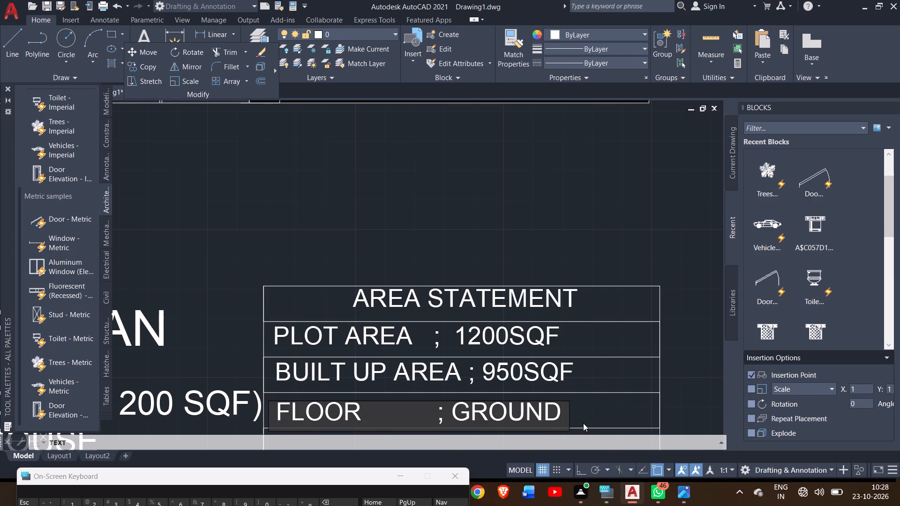
{"action": "type", "text": "FLOOR"}
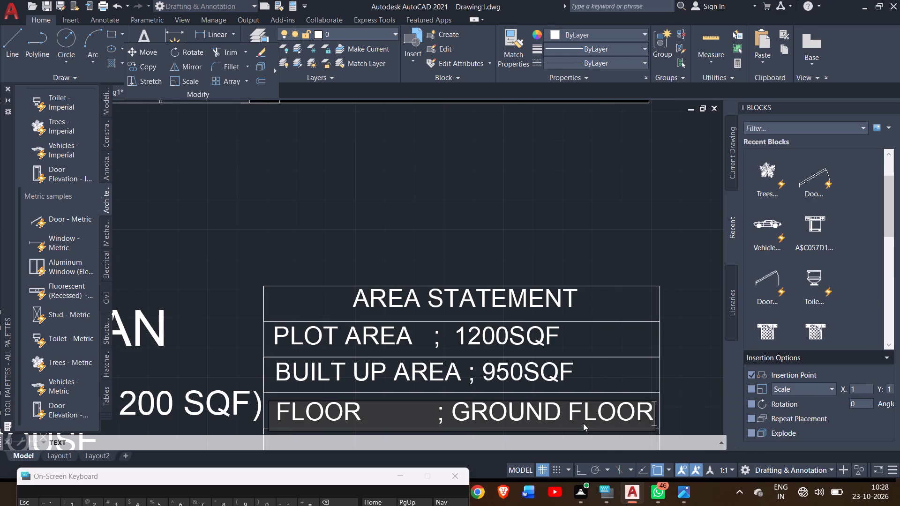
Add the line "CONFIGURATION;2BHK" directly beneath the floor text, for the table's fifth row.
{"action": "scroll", "coordinate": [582, 423], "scroll_direction": "down", "scroll_amount": 1, "text": "ctrl"}
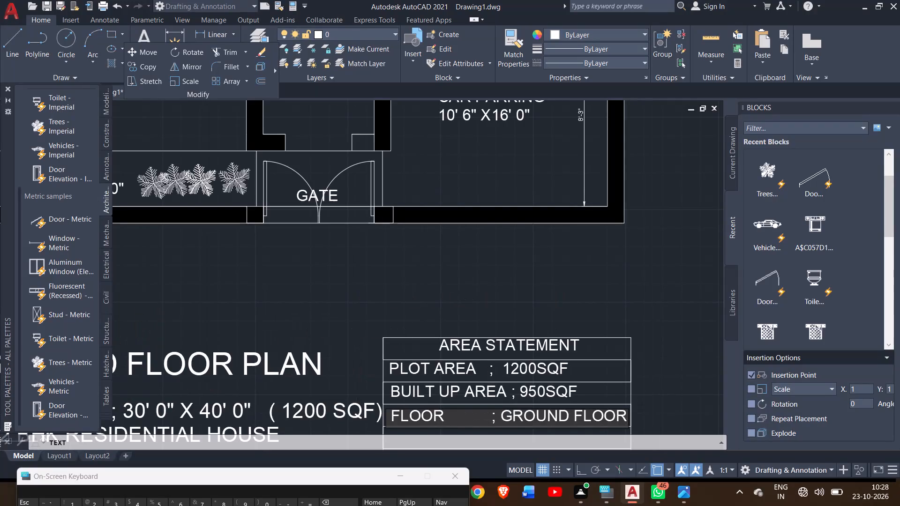
{"action": "scroll", "coordinate": [578, 422], "scroll_direction": "down", "scroll_amount": 1, "text": "ctrl"}
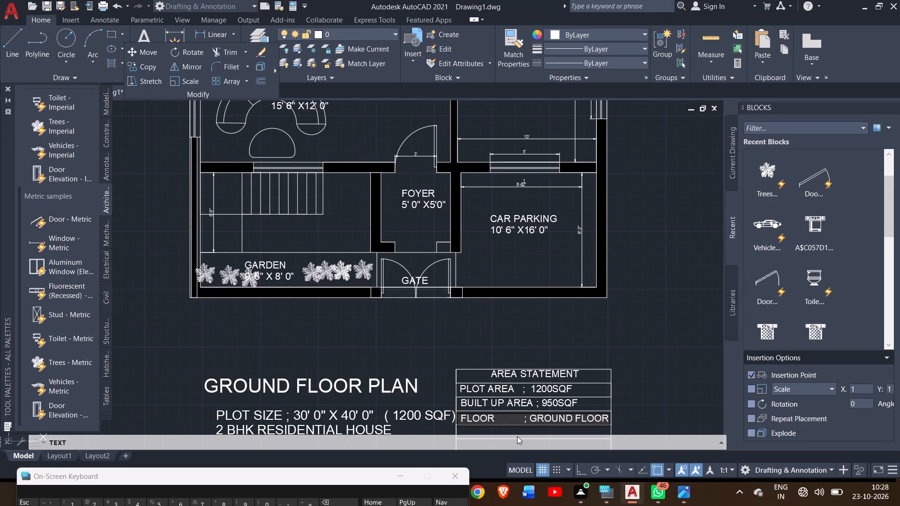
{"action": "scroll", "coordinate": [517, 436], "scroll_direction": "down", "scroll_amount": 3, "text": "ctrl"}
{"action": "key", "text": "Return"}
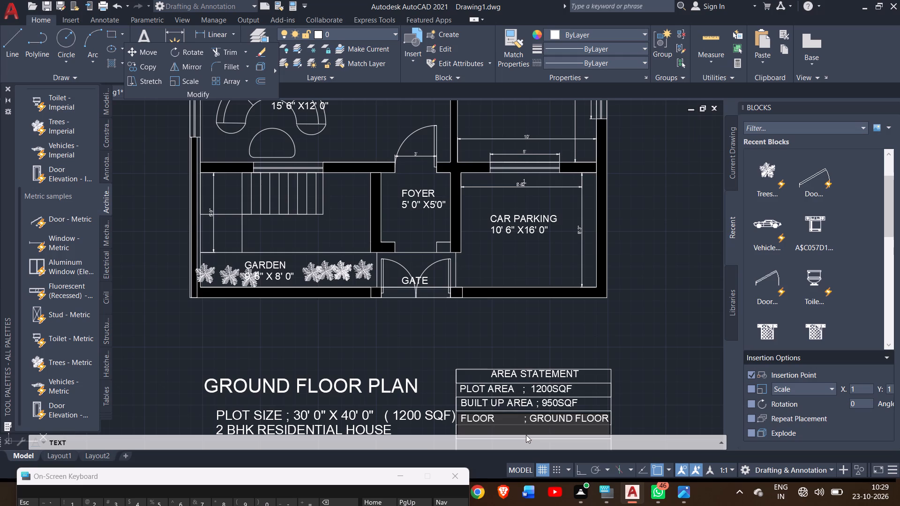
{"action": "type", "text": "CO"}
{"action": "type", "text": "NFI"}
{"action": "type", "text": "GU"}
{"action": "type", "text": "RAT"}
{"action": "type", "text": "ION"}
{"action": "key", "text": "semicolon"}
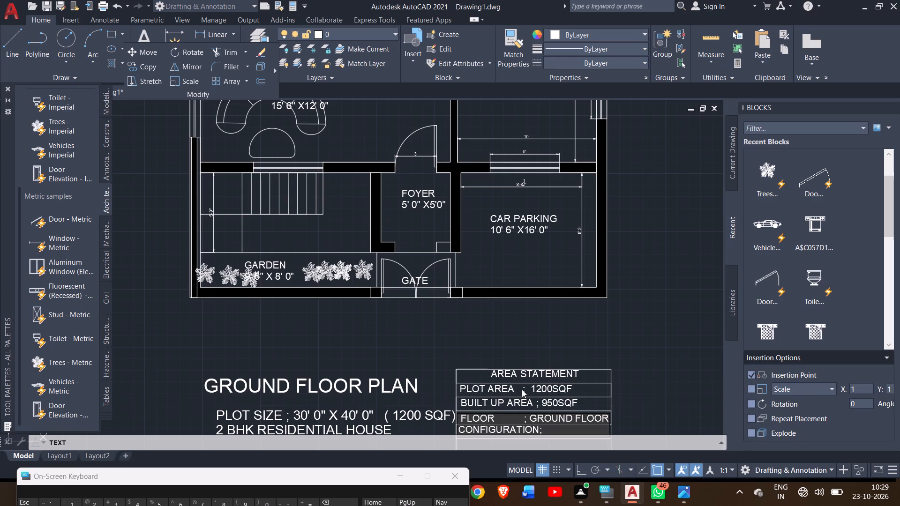
{"action": "key", "text": "2"}
{"action": "type", "text": "BHK"}
{"action": "key", "text": "Return"}
{"action": "scroll", "coordinate": [522, 389], "scroll_direction": "down", "scroll_amount": 1, "text": "ctrl"}
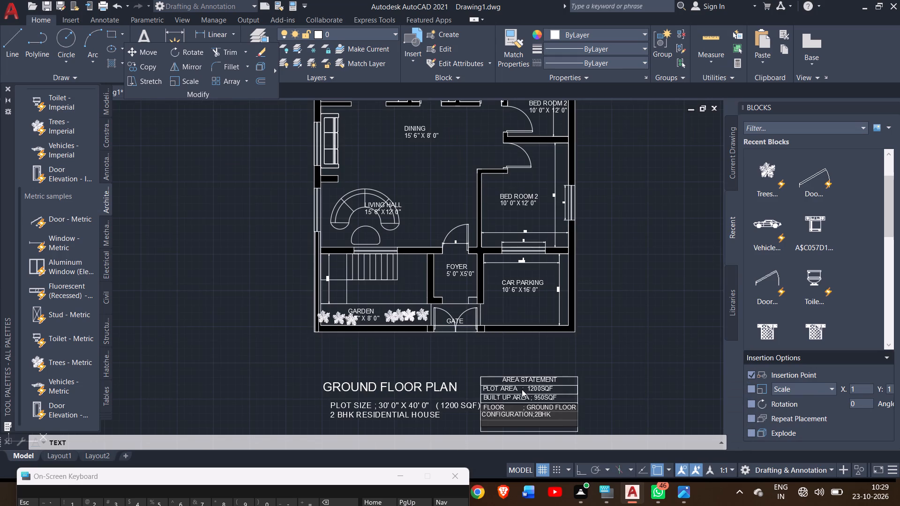
Add the text "FACING ; NORTH" in the area statement table's last row, spacing its semicolon out toward those in the rows above.
{"action": "scroll", "coordinate": [522, 389], "scroll_direction": "up", "scroll_amount": 2, "text": "ctrl"}
{"action": "scroll", "coordinate": [522, 389], "scroll_direction": "down", "scroll_amount": 1, "text": "ctrl"}
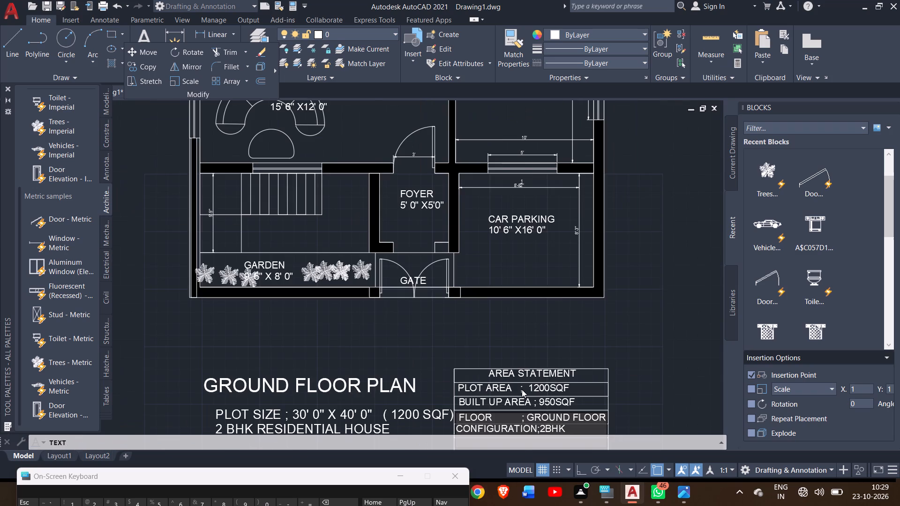
{"action": "scroll", "coordinate": [523, 388], "scroll_direction": "down", "scroll_amount": 2, "text": "ctrl"}
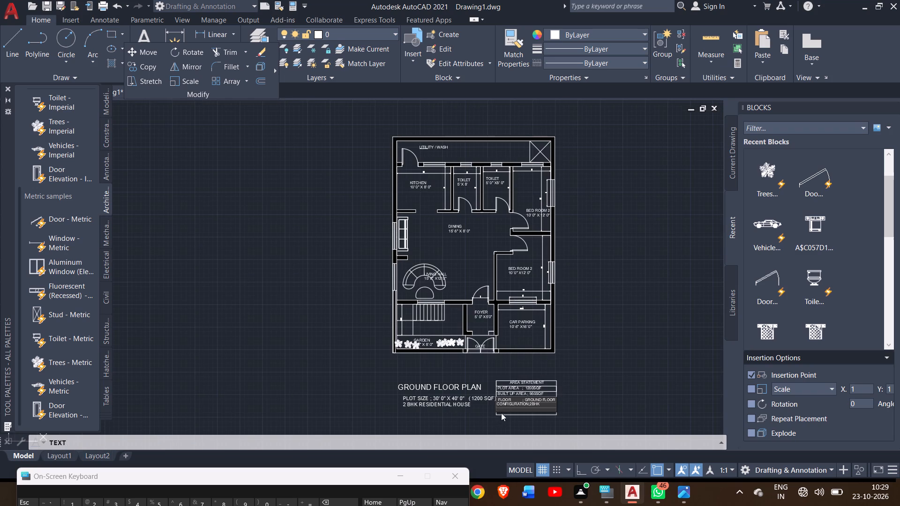
{"action": "left_click", "coordinate": [502, 413]}
{"action": "scroll", "coordinate": [502, 413], "scroll_direction": "up", "scroll_amount": 2, "text": "ctrl"}
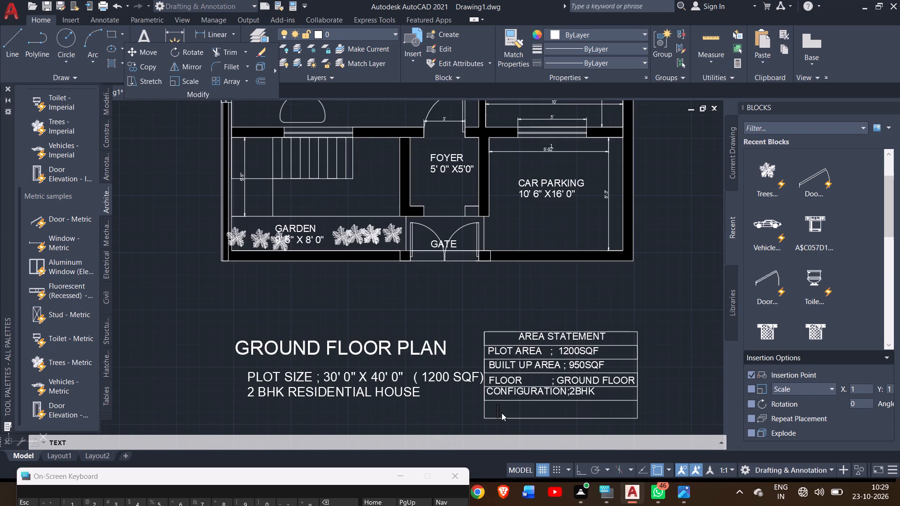
{"action": "type", "text": "FA"}
{"action": "key", "text": "c"}
{"action": "type", "text": "ING"}
{"action": "key", "text": "space"}
{"action": "key", "text": "space"}
{"action": "key", "text": "space"}
{"action": "key", "text": "space"}
{"action": "key", "text": "space"}
{"action": "key", "text": "space"}
{"action": "key", "text": "space"}
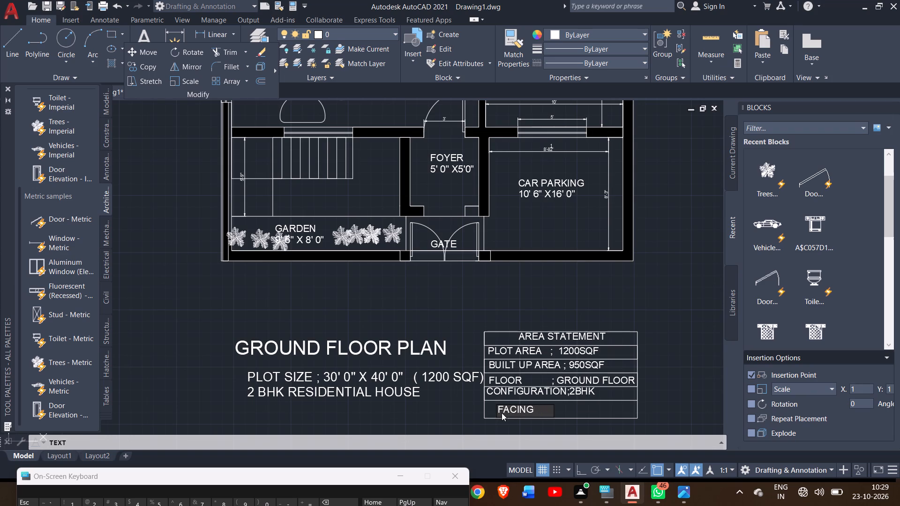
{"action": "type", "text": ";"}
{"action": "key", "text": "space"}
{"action": "type", "text": "NORTH"}
Look over the floor plan's rooms and the overall layout with its title and area statement table.
{"action": "scroll", "coordinate": [502, 413], "scroll_direction": "down", "scroll_amount": 2, "text": "ctrl"}
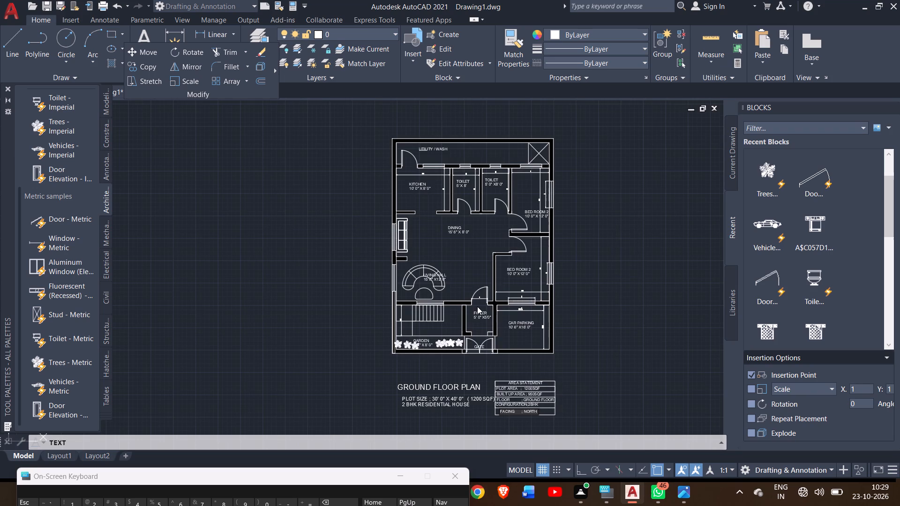
{"action": "scroll", "coordinate": [472, 307], "scroll_direction": "down", "scroll_amount": 1}
{"action": "scroll", "coordinate": [472, 307], "scroll_direction": "up", "scroll_amount": 5, "text": "ctrl"}
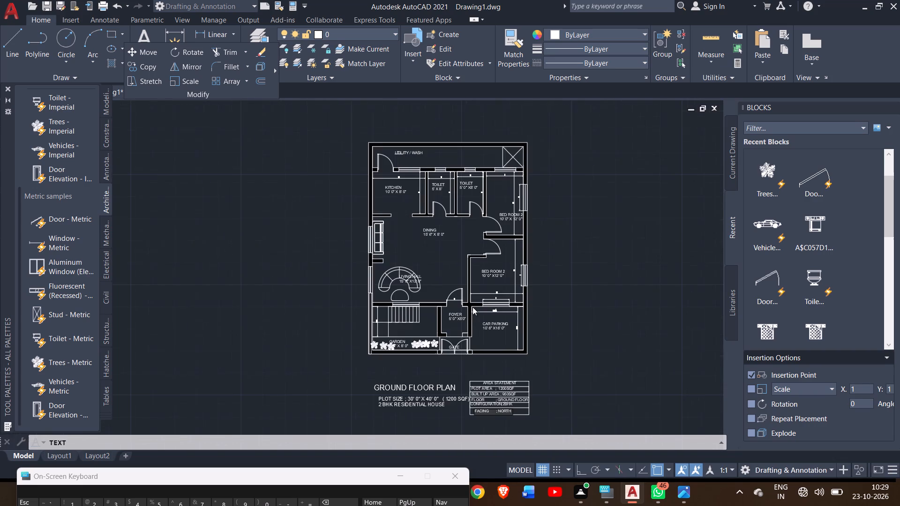
{"action": "scroll", "coordinate": [472, 307], "scroll_direction": "up", "scroll_amount": 4, "text": "ctrl"}
{"action": "scroll", "coordinate": [472, 307], "scroll_direction": "down", "scroll_amount": 1, "text": "ctrl"}
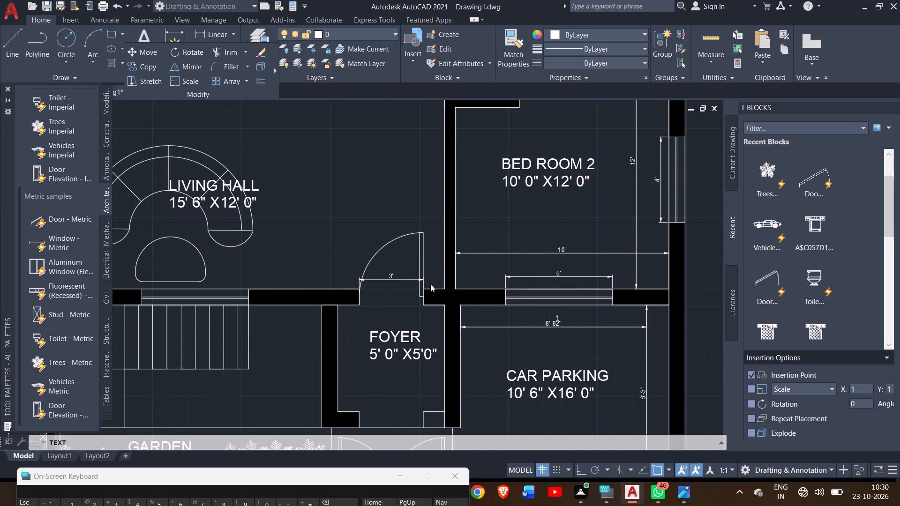
{"action": "scroll", "coordinate": [402, 252], "scroll_direction": "down", "scroll_amount": 1, "text": "ctrl"}
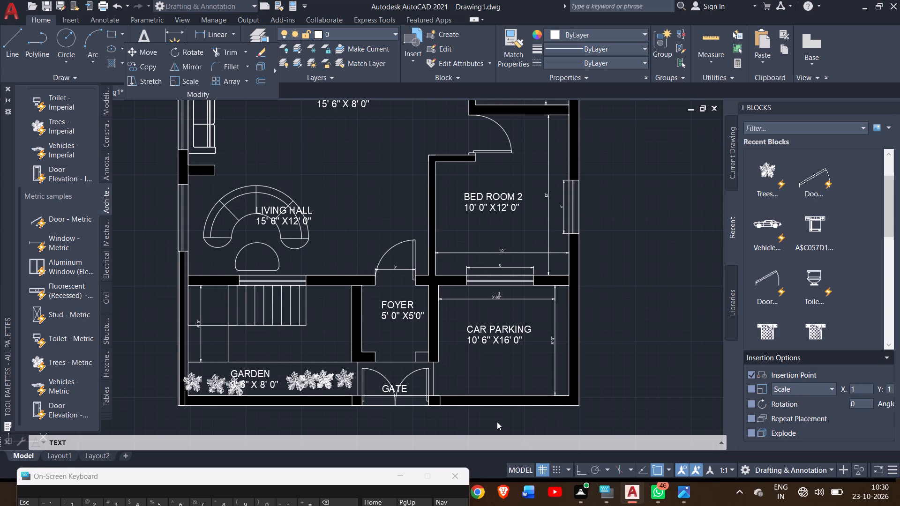
{"action": "scroll", "coordinate": [497, 422], "scroll_direction": "down", "scroll_amount": 2, "text": "ctrl"}
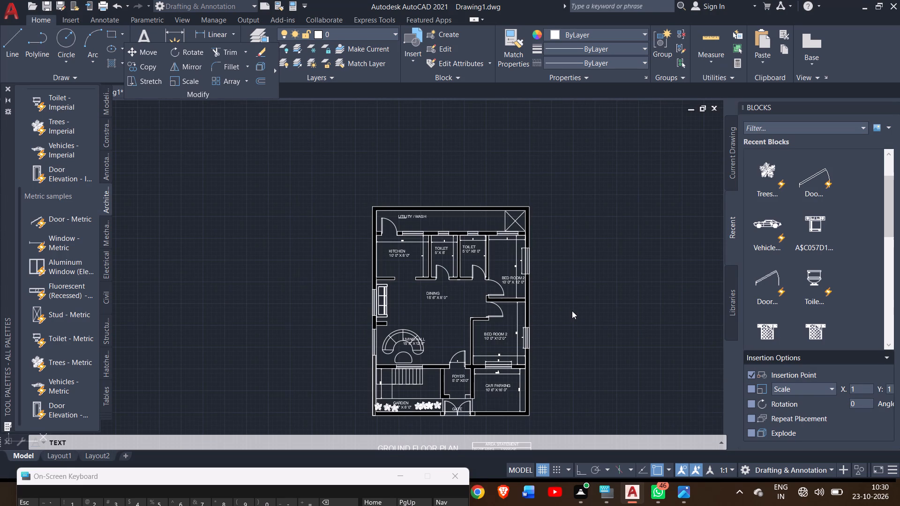
{"action": "scroll", "coordinate": [572, 308], "scroll_direction": "down", "scroll_amount": 3, "text": "ctrl"}
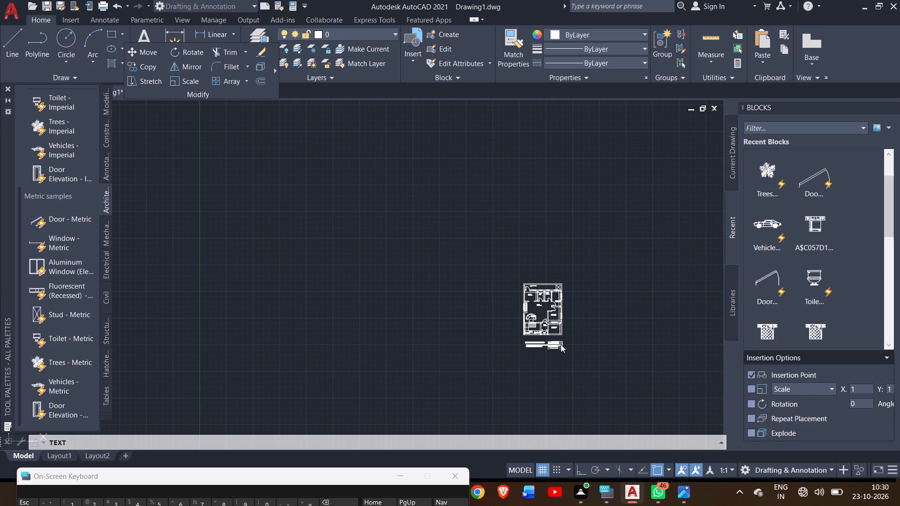
{"action": "scroll", "coordinate": [530, 331], "scroll_direction": "up", "scroll_amount": 2, "text": "ctrl"}
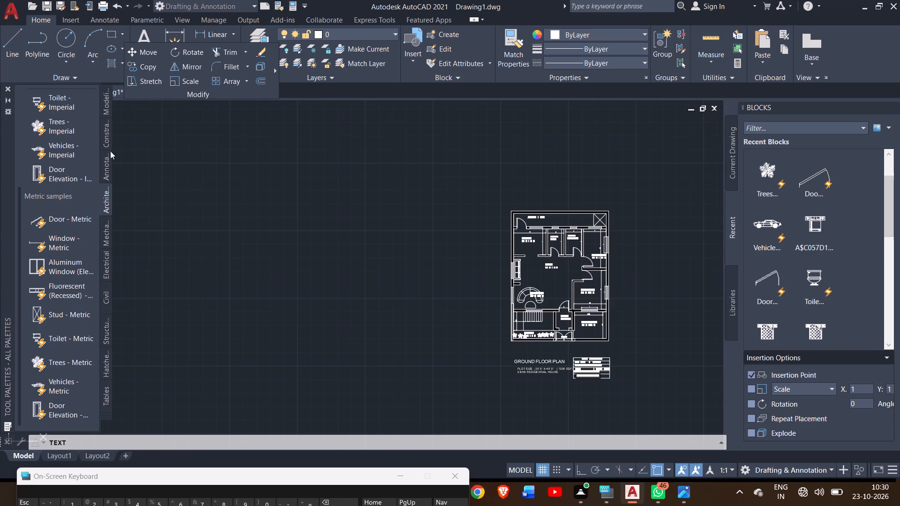
End the text entry and draw a rectangular border enclosing the whole floor plan, its title, plot details and area statement table.
{"action": "left_click", "coordinate": [111, 35]}
{"action": "right_click", "coordinate": [176, 160]}
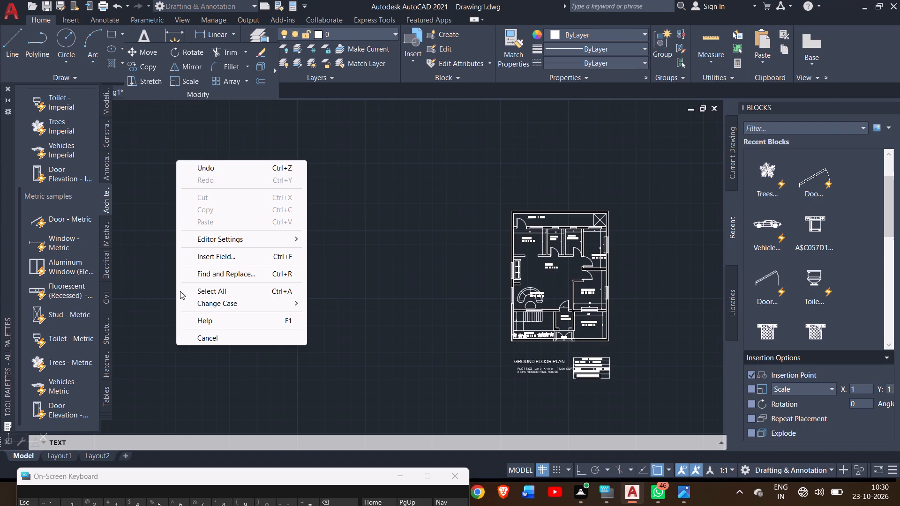
{"action": "triple_click", "coordinate": [164, 340]}
{"action": "left_click", "coordinate": [164, 340]}
{"action": "right_click", "coordinate": [164, 340]}
{"action": "right_click", "coordinate": [164, 340]}
{"action": "left_click", "coordinate": [164, 340]}
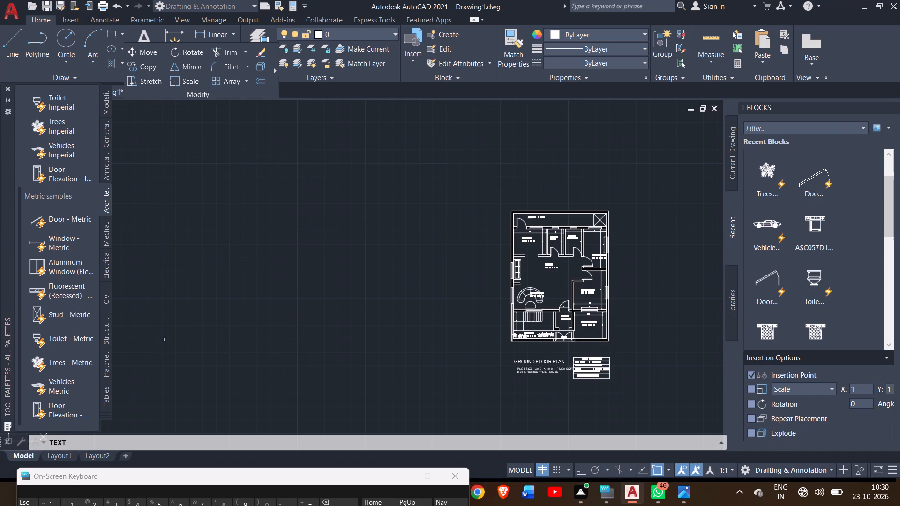
{"action": "right_click", "coordinate": [164, 340]}
{"action": "left_click", "coordinate": [187, 333]}
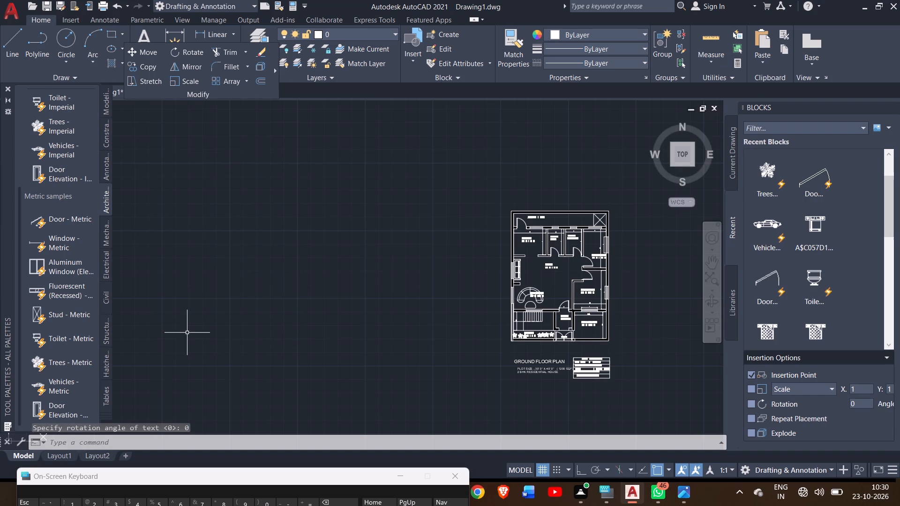
{"action": "left_click", "coordinate": [116, 30]}
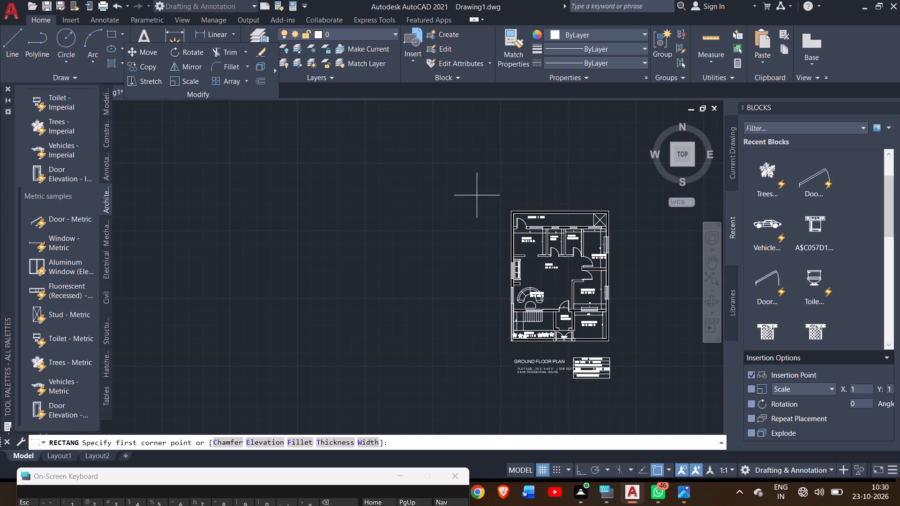
{"action": "left_click_drag", "start_coordinate": [500, 196], "coordinate": [589, 340]}
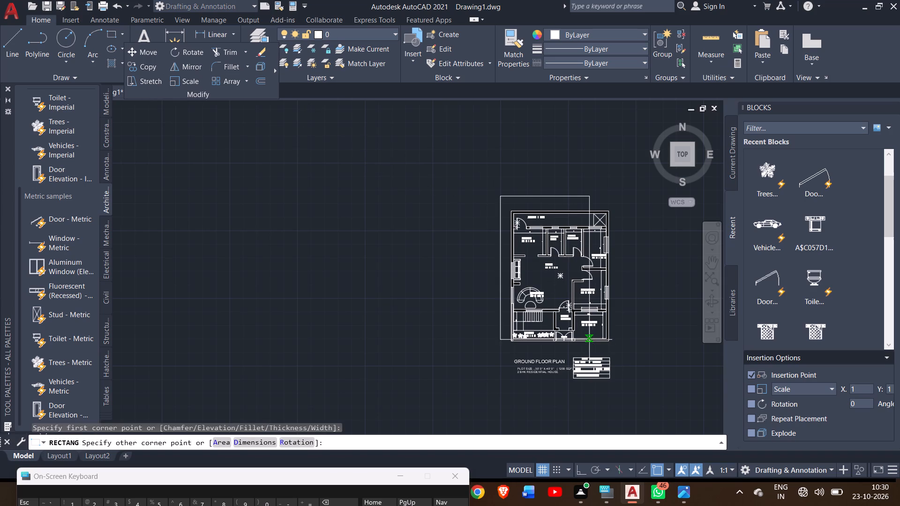
{"action": "left_click", "coordinate": [622, 402]}
{"action": "right_click", "coordinate": [482, 379]}
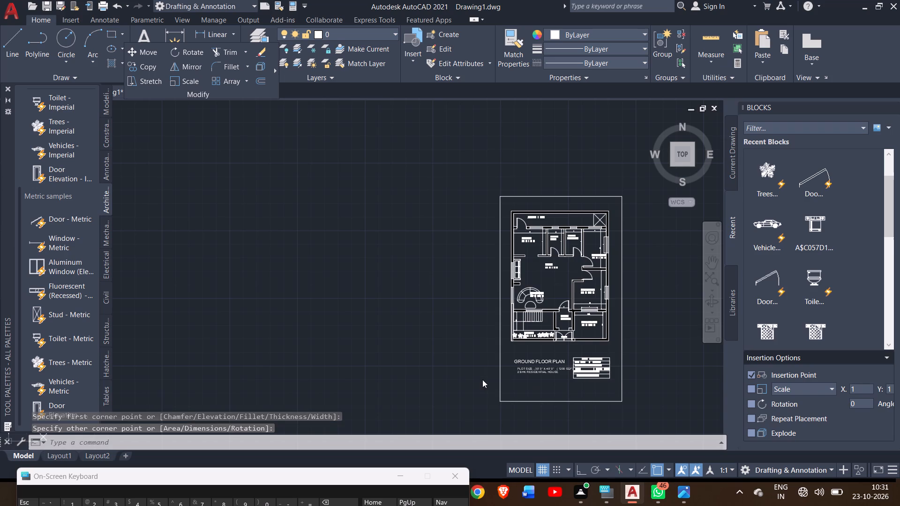
Offset the border rectangle 9" inward to make a double-line frame around the drawing.
{"action": "left_click", "coordinate": [445, 368]}
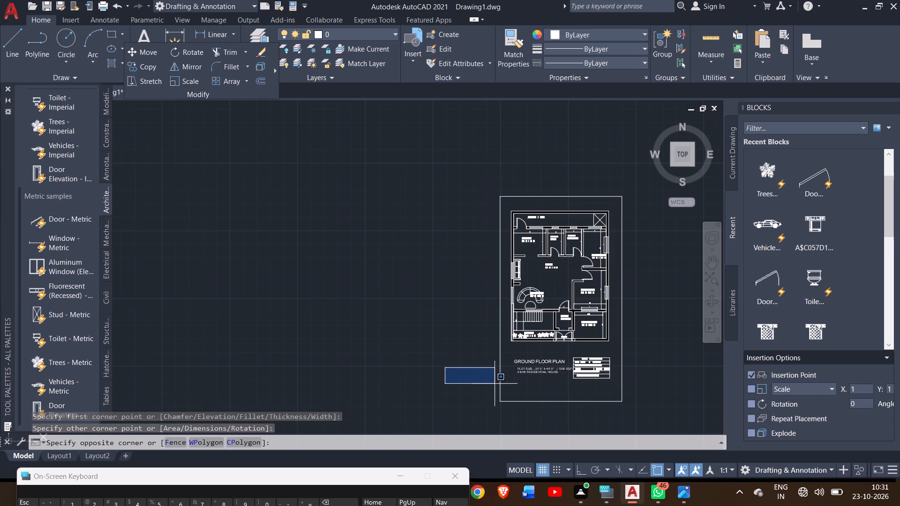
{"action": "left_click", "coordinate": [506, 406]}
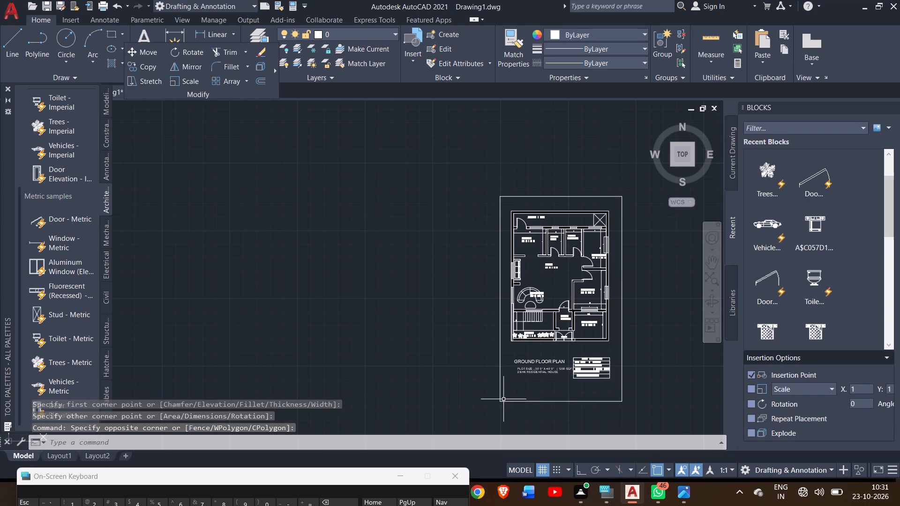
{"action": "left_click", "coordinate": [501, 387]}
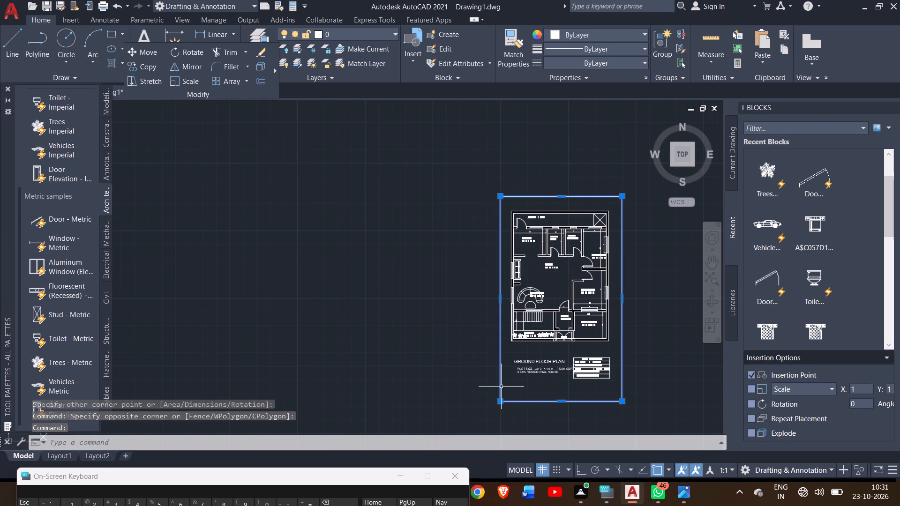
{"action": "type", "text": "OFF"}
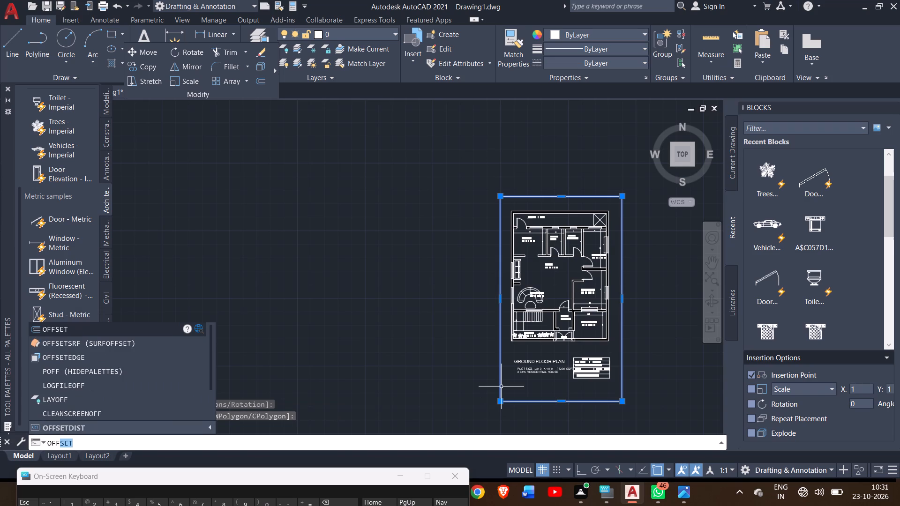
{"action": "key", "text": "Return"}
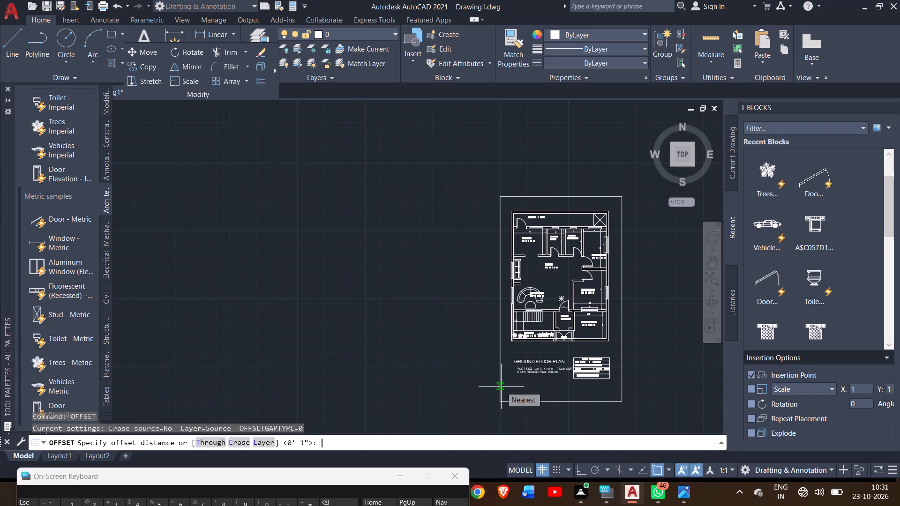
{"action": "key", "text": "9"}
{"action": "key", "text": "shift+quotedbl"}
{"action": "key", "text": "Return"}
{"action": "scroll", "coordinate": [501, 387], "scroll_direction": "up", "scroll_amount": 2, "text": "ctrl"}
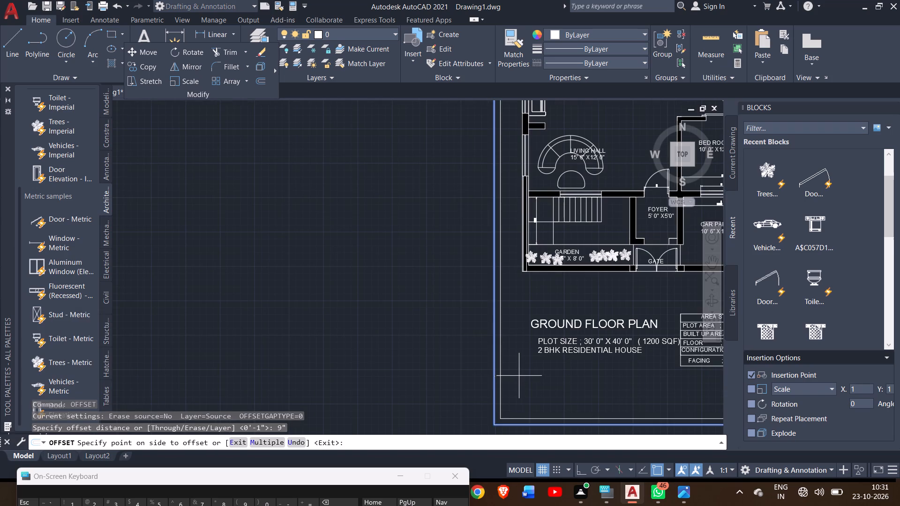
{"action": "left_click", "coordinate": [520, 376]}
{"action": "scroll", "coordinate": [520, 376], "scroll_direction": "down", "scroll_amount": 1, "text": "ctrl"}
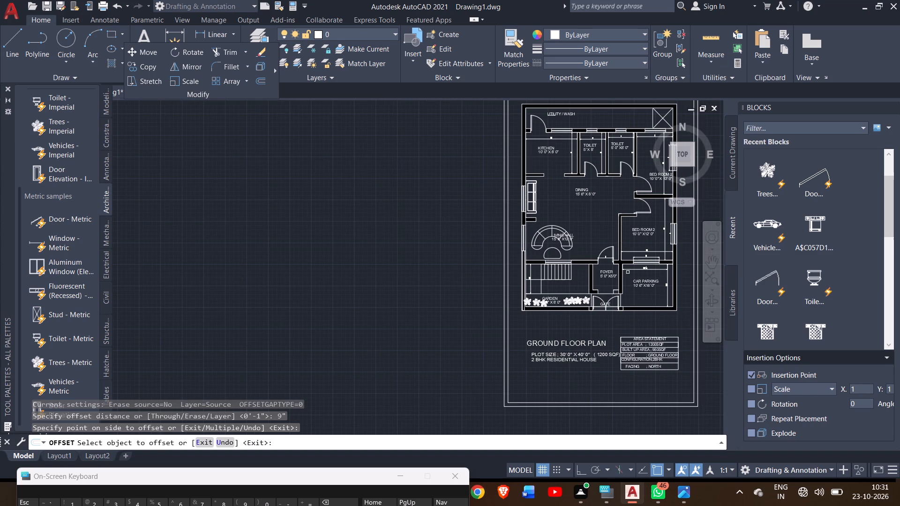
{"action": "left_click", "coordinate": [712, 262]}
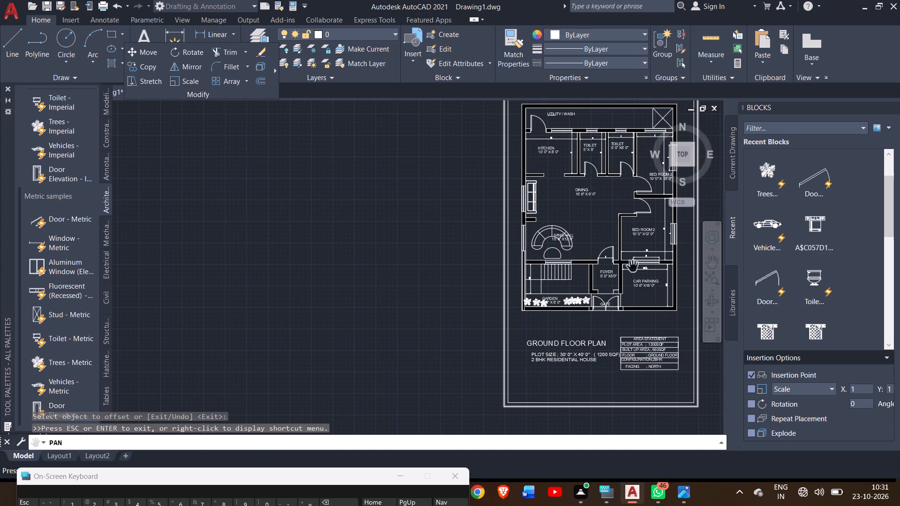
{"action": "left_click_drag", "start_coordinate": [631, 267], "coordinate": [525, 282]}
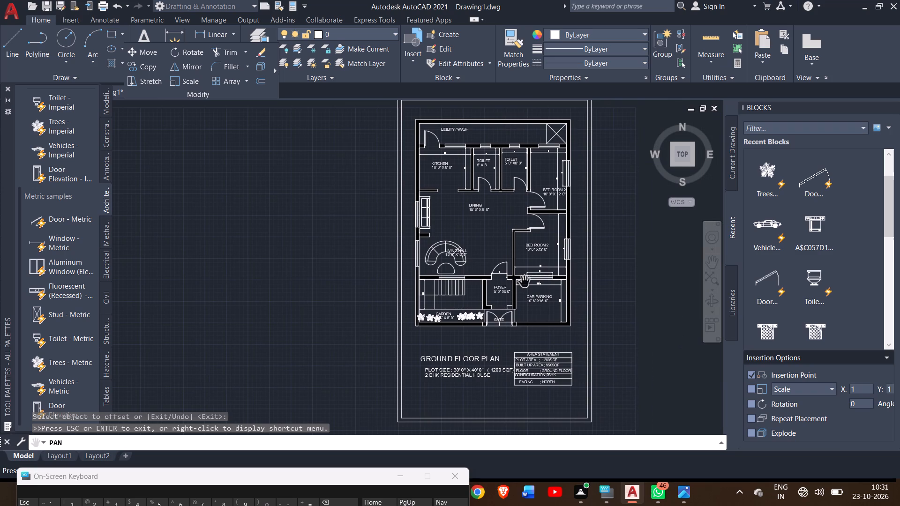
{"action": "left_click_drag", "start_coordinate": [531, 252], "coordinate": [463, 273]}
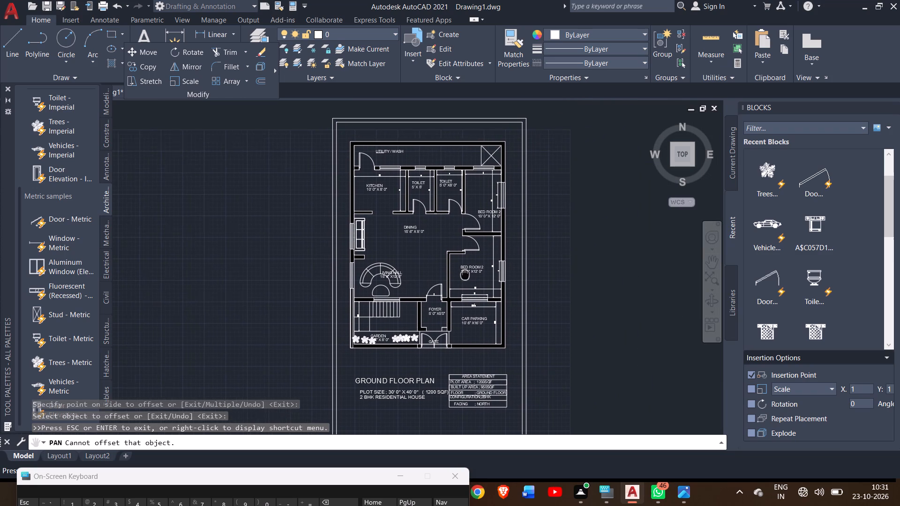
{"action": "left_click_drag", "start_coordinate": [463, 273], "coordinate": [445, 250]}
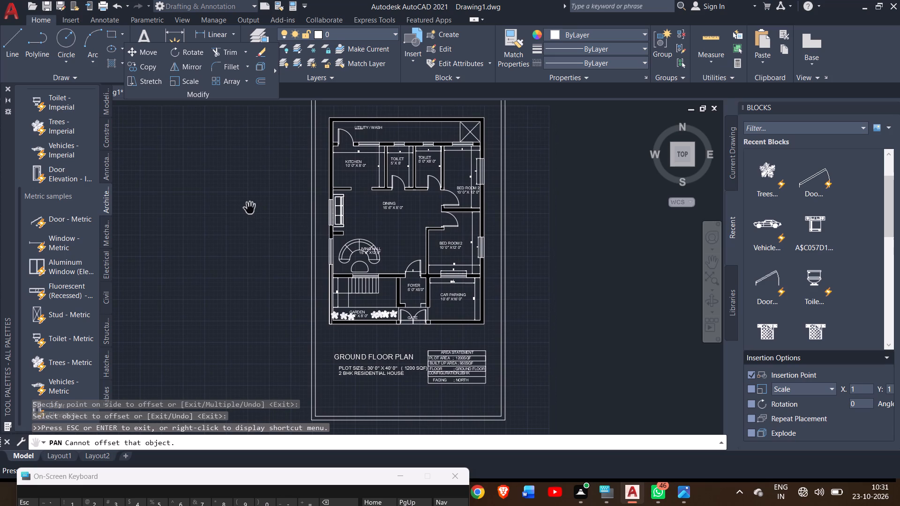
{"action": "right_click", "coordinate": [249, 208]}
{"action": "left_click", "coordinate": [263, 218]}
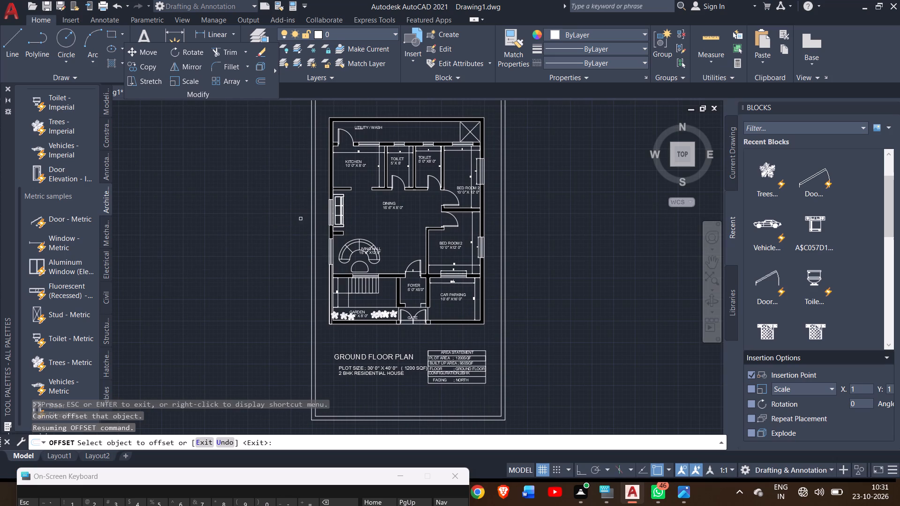
End the offset and hatch both toilets with a diagonal-line pattern, using the Pattern hatch type.
{"action": "right_click", "coordinate": [230, 243]}
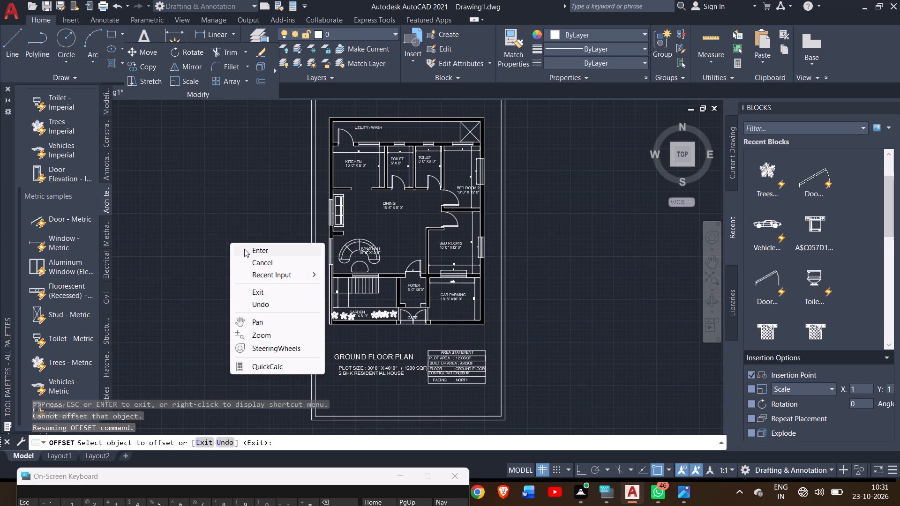
{"action": "left_click", "coordinate": [244, 249]}
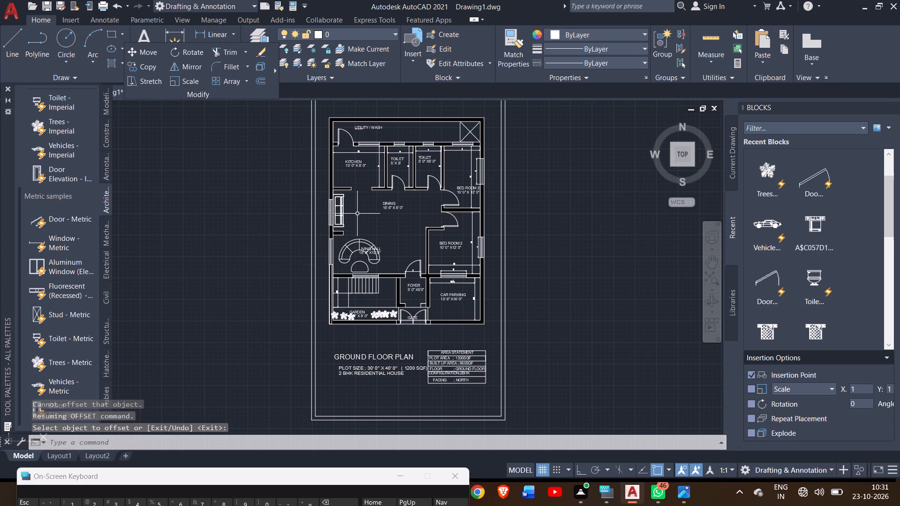
{"action": "scroll", "coordinate": [358, 213], "scroll_direction": "up", "scroll_amount": 2, "text": "ctrl"}
{"action": "scroll", "coordinate": [358, 213], "scroll_direction": "down", "scroll_amount": 2, "text": "ctrl"}
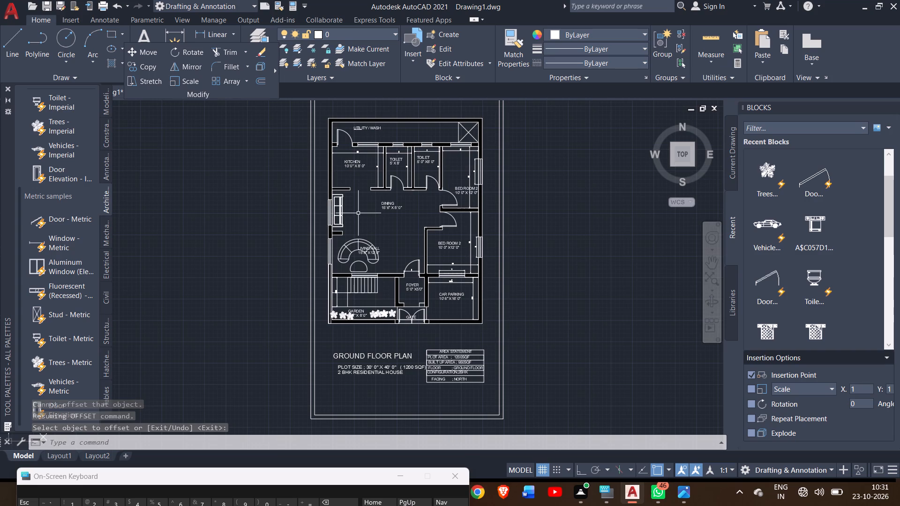
{"action": "left_click", "coordinate": [113, 64]}
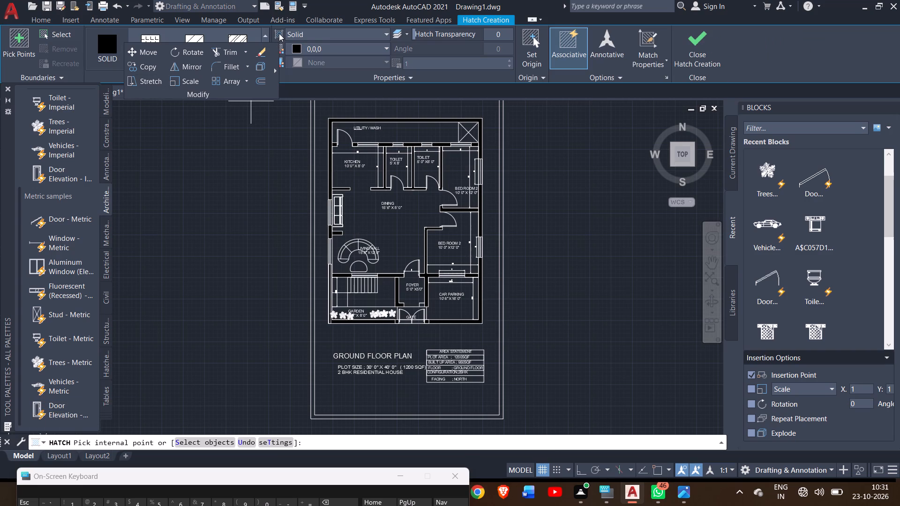
{"action": "left_click", "coordinate": [279, 33]}
{"action": "left_click", "coordinate": [307, 37]}
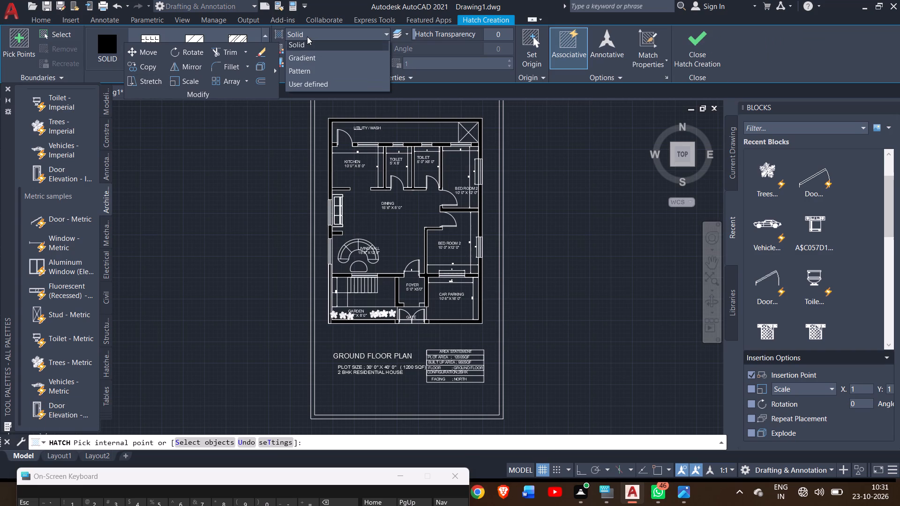
{"action": "left_click", "coordinate": [291, 69]}
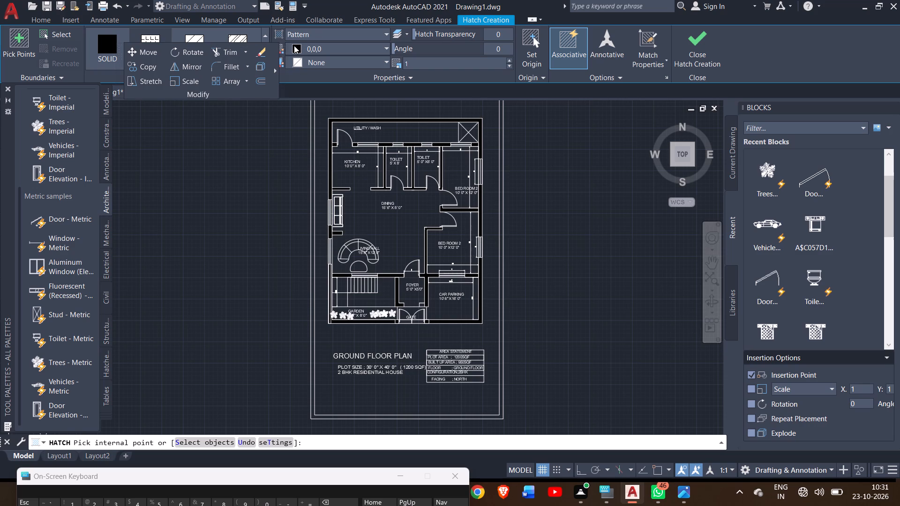
{"action": "left_click", "coordinate": [238, 39]}
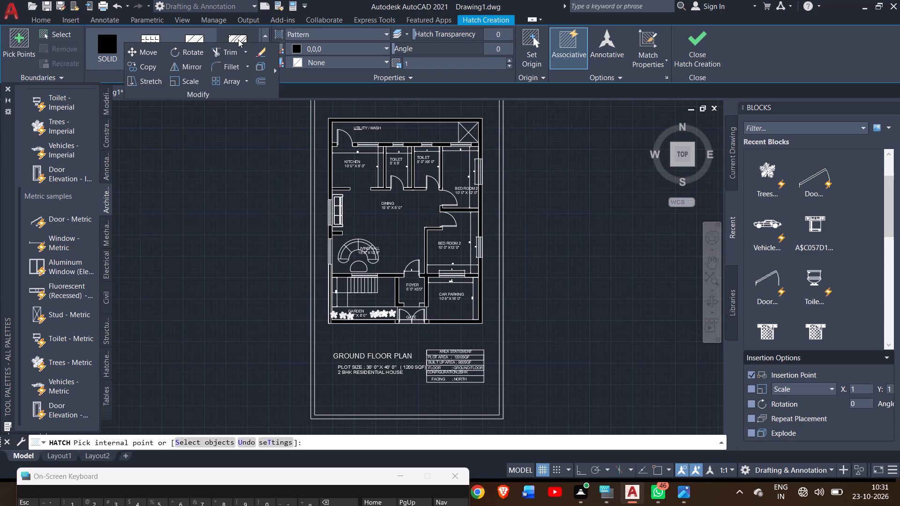
{"action": "left_click", "coordinate": [393, 163]}
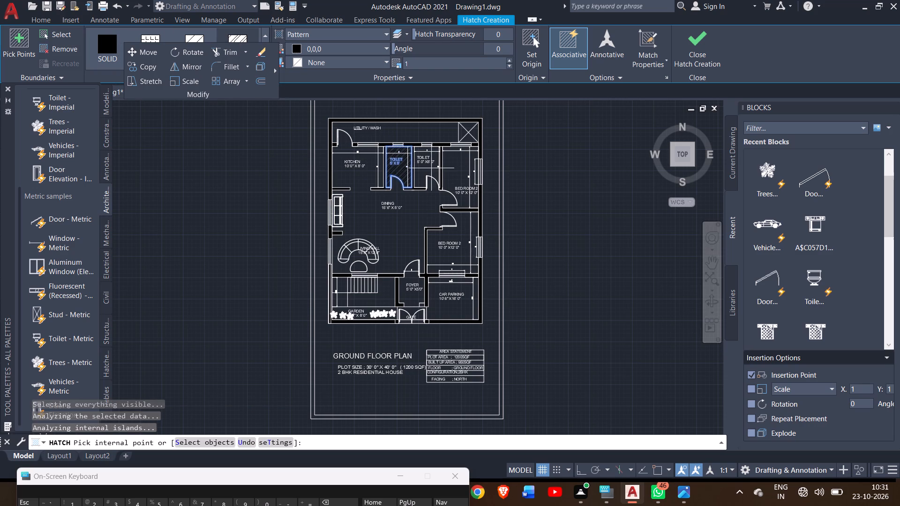
{"action": "left_click", "coordinate": [430, 169]}
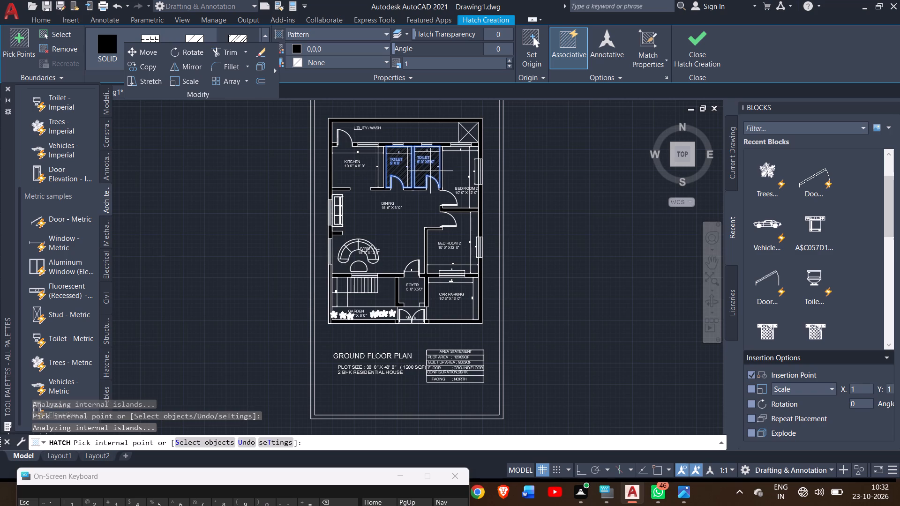
{"action": "right_click", "coordinate": [264, 203]}
{"action": "left_click", "coordinate": [278, 208]}
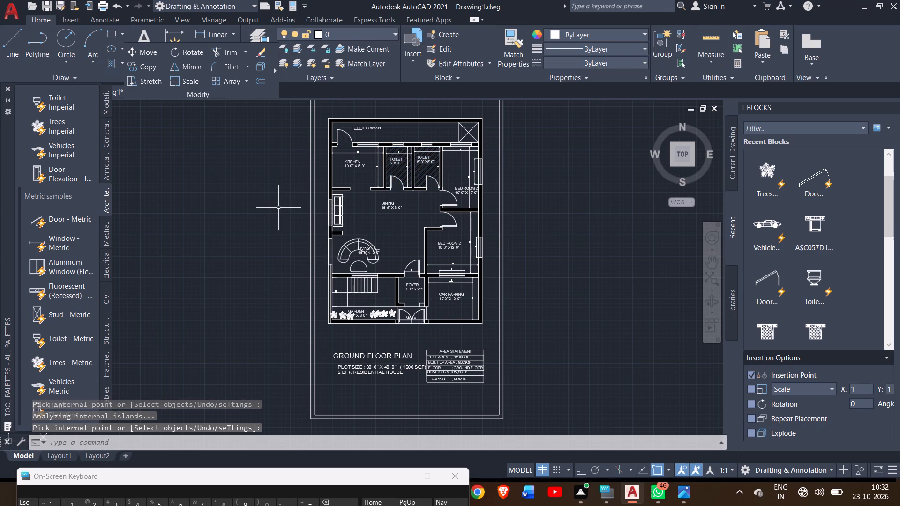
Hatch the foyer and the utility/wash area with the neighbouring diagonal-line pattern.
{"action": "left_click", "coordinate": [109, 70]}
{"action": "left_click", "coordinate": [110, 66]}
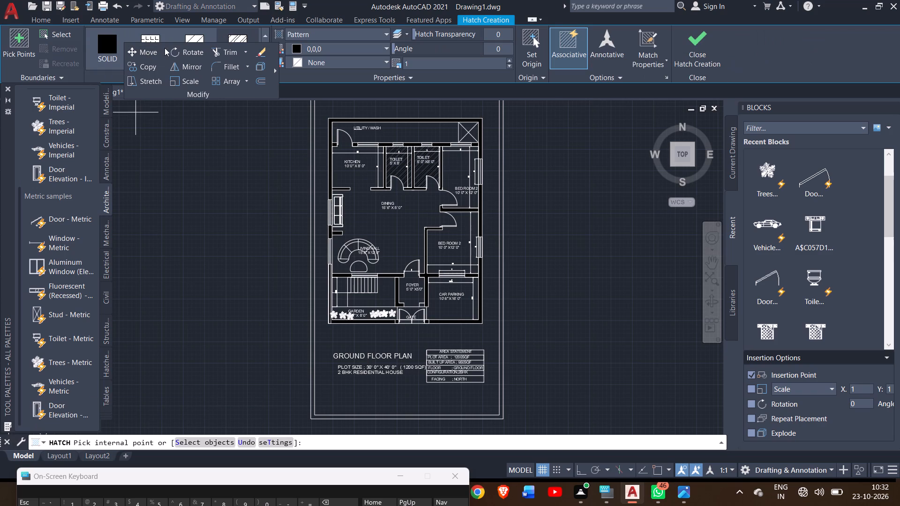
{"action": "left_click", "coordinate": [193, 40]}
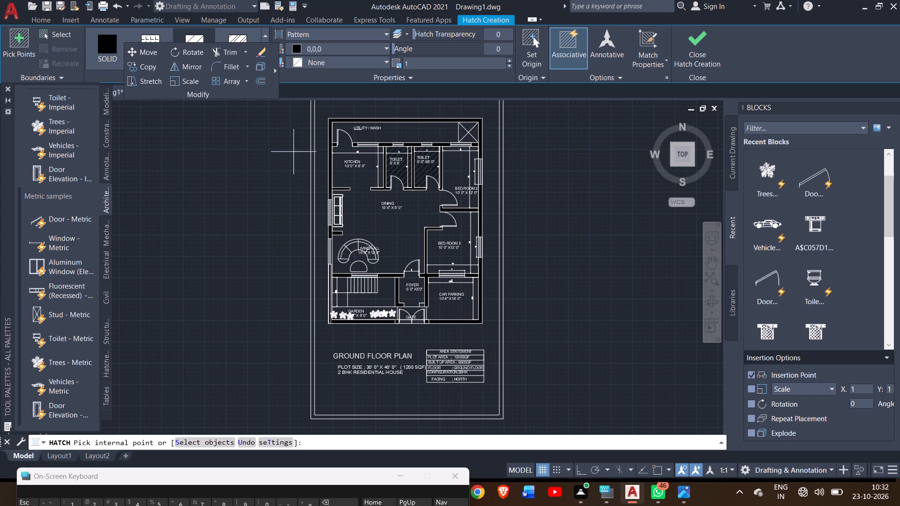
{"action": "left_click", "coordinate": [406, 294]}
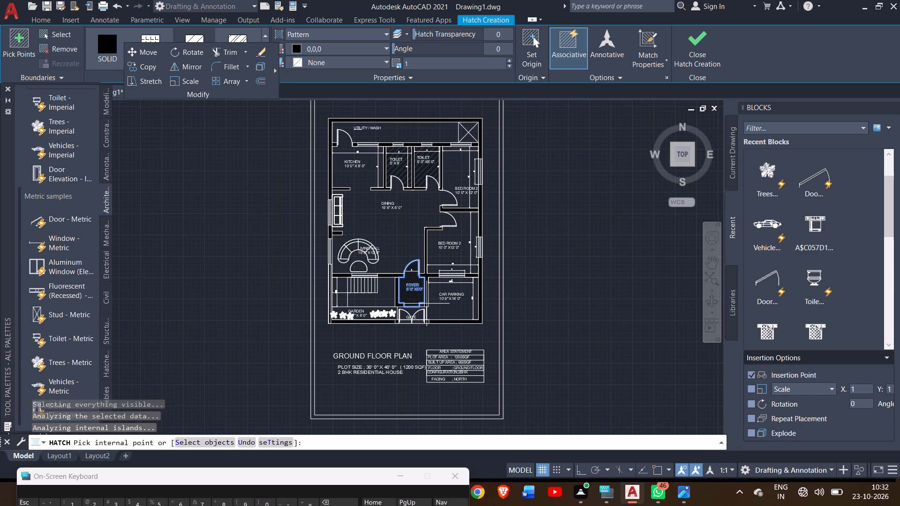
{"action": "scroll", "coordinate": [427, 304], "scroll_direction": "up", "scroll_amount": 2, "text": "ctrl"}
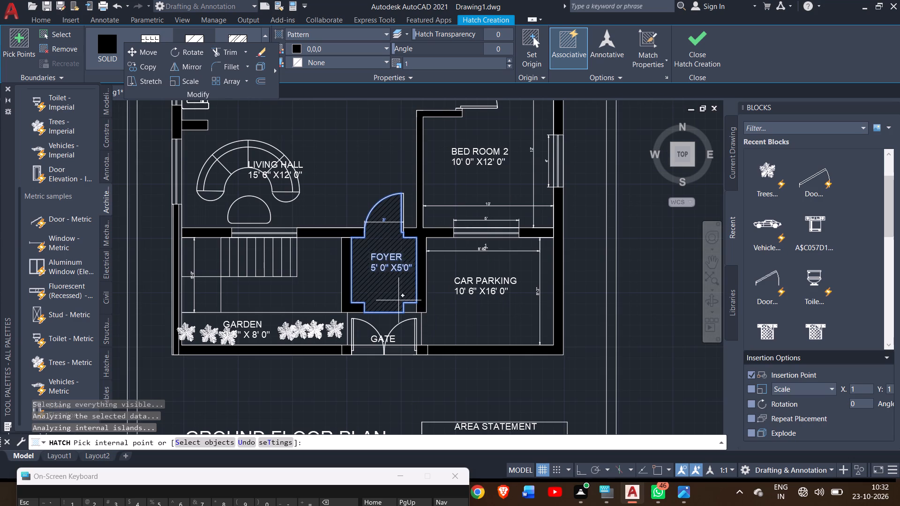
{"action": "scroll", "coordinate": [399, 299], "scroll_direction": "down", "scroll_amount": 2, "text": "ctrl"}
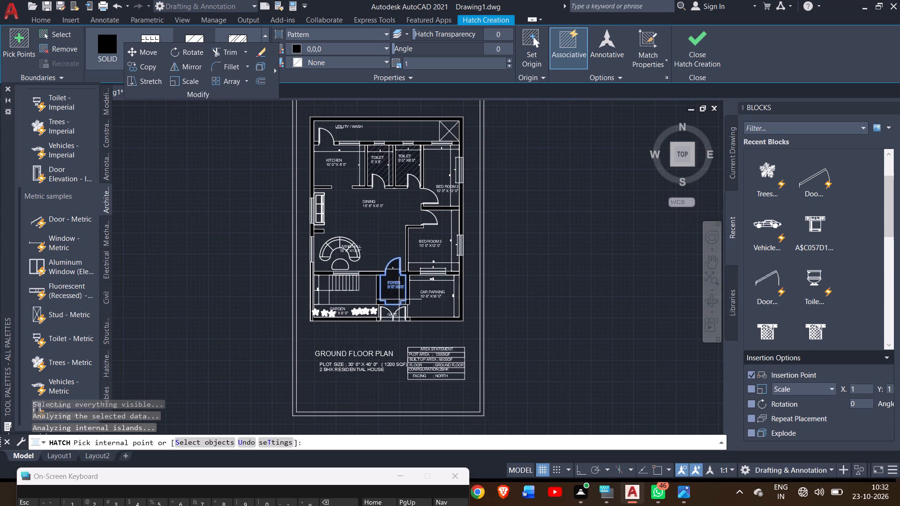
{"action": "left_click", "coordinate": [401, 126]}
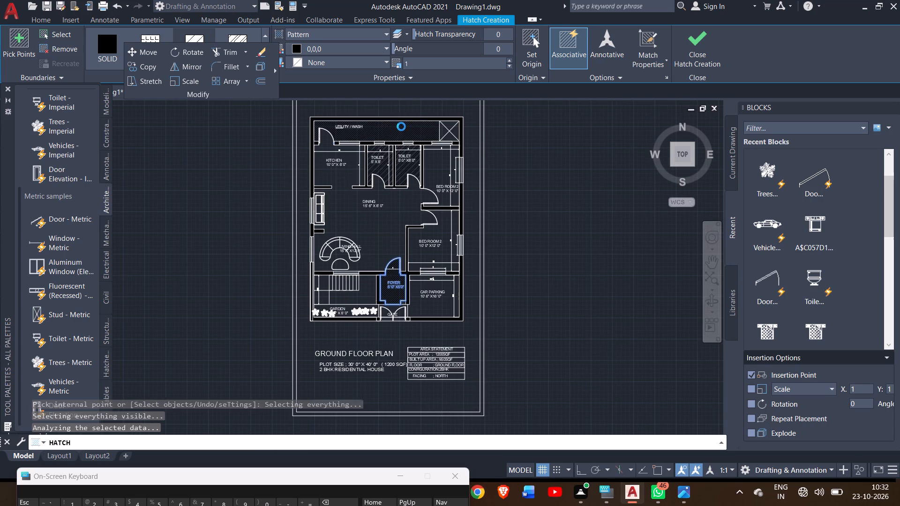
{"action": "right_click", "coordinate": [245, 179]}
{"action": "left_click", "coordinate": [260, 183]}
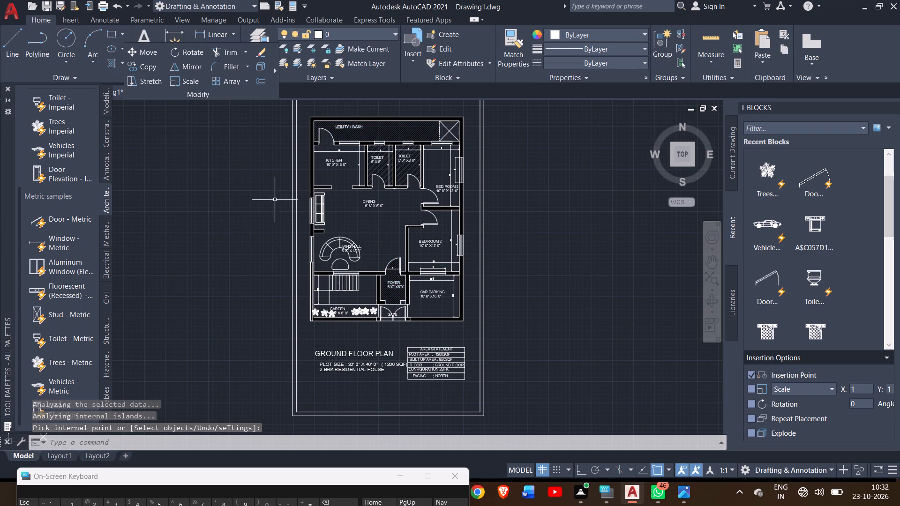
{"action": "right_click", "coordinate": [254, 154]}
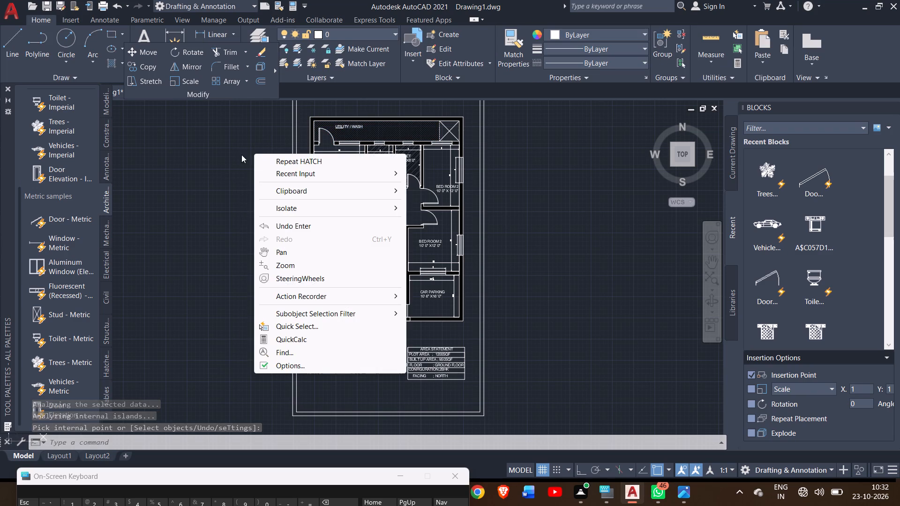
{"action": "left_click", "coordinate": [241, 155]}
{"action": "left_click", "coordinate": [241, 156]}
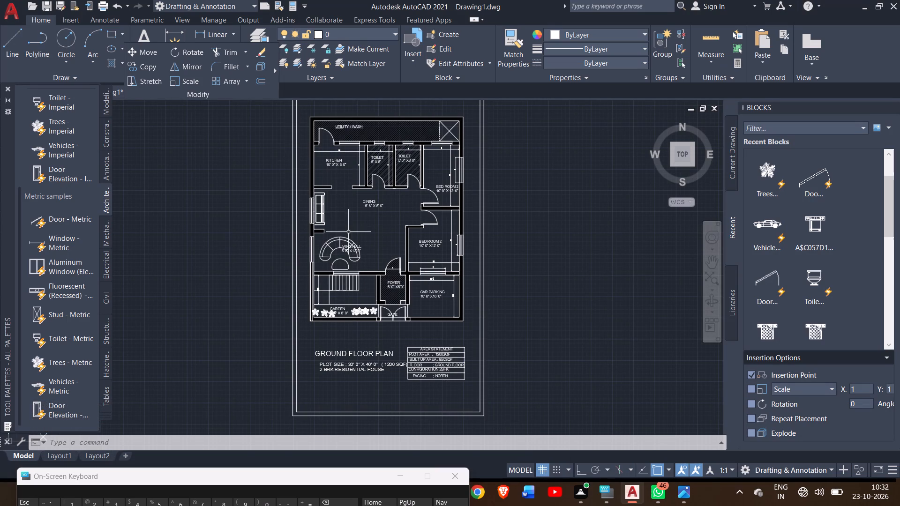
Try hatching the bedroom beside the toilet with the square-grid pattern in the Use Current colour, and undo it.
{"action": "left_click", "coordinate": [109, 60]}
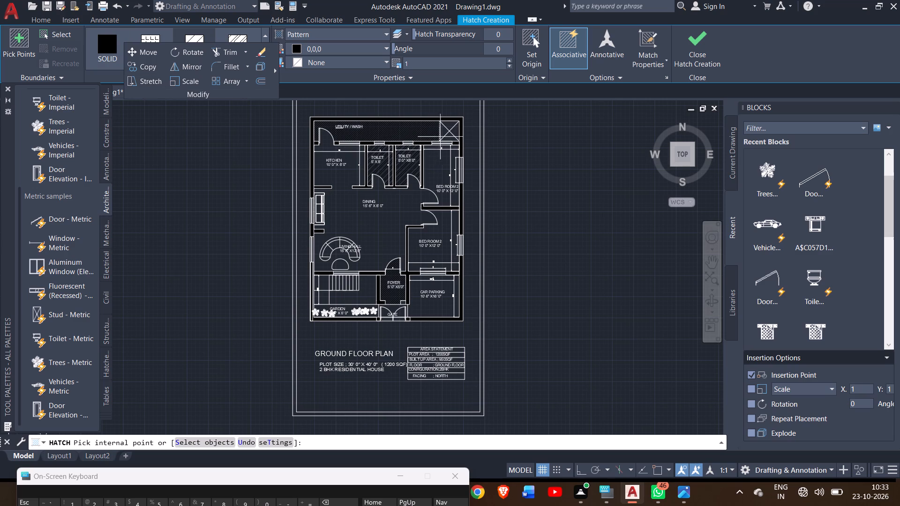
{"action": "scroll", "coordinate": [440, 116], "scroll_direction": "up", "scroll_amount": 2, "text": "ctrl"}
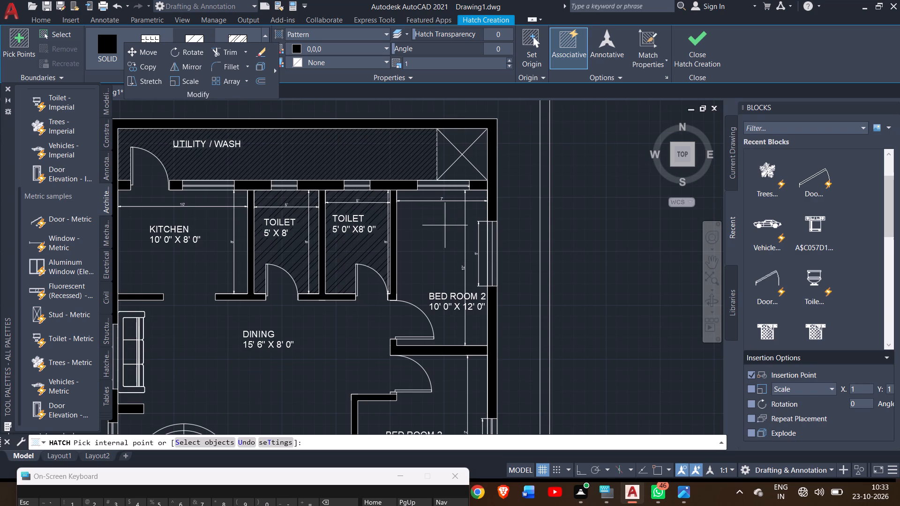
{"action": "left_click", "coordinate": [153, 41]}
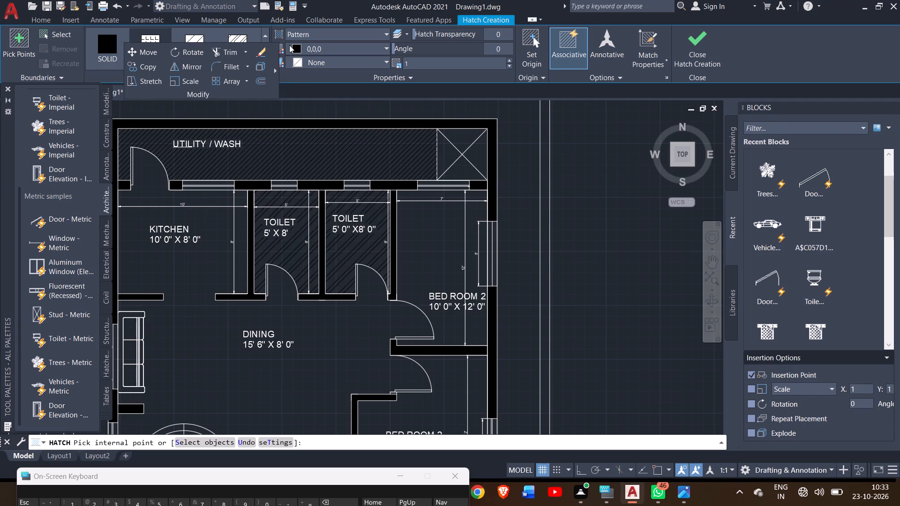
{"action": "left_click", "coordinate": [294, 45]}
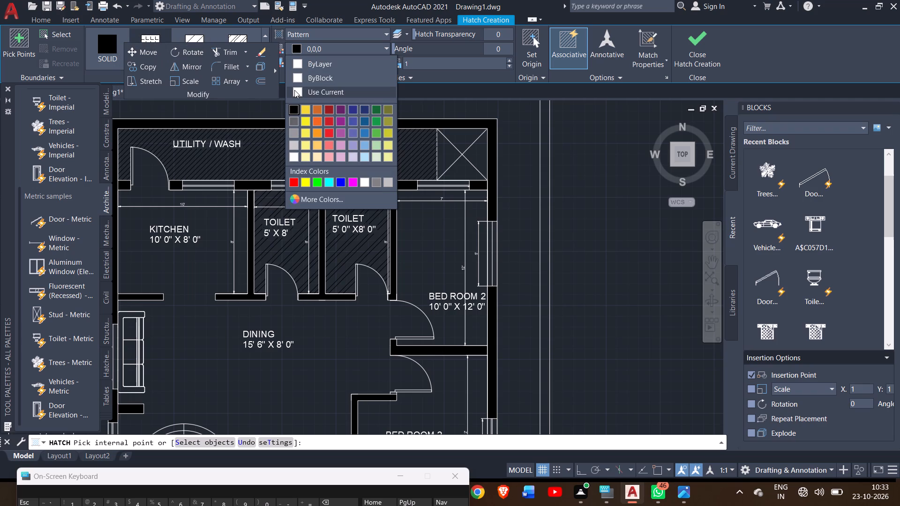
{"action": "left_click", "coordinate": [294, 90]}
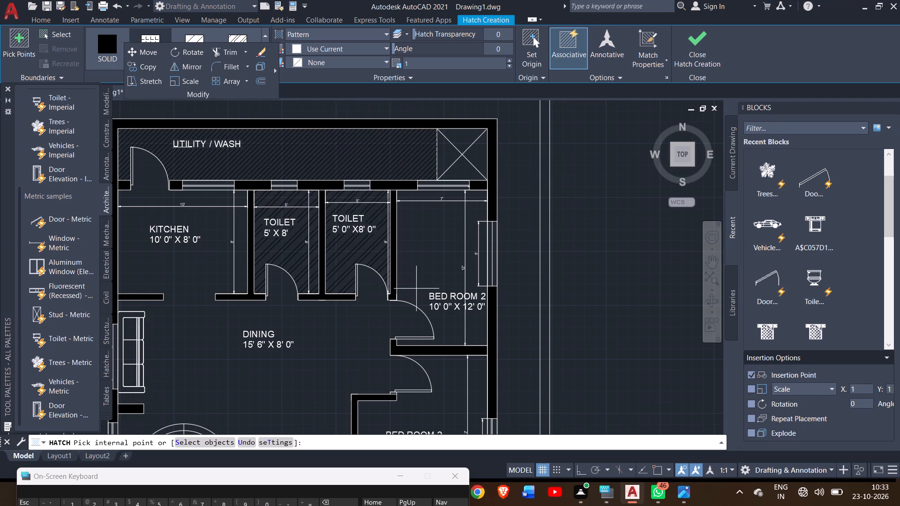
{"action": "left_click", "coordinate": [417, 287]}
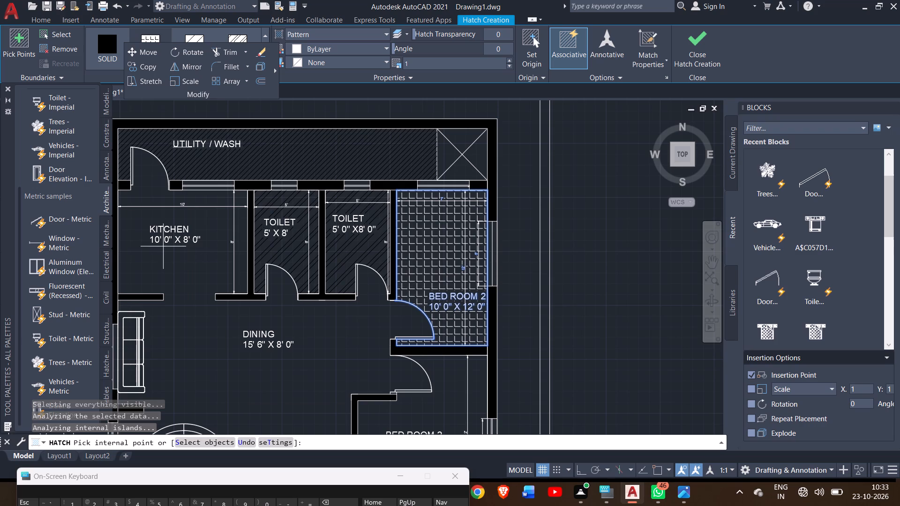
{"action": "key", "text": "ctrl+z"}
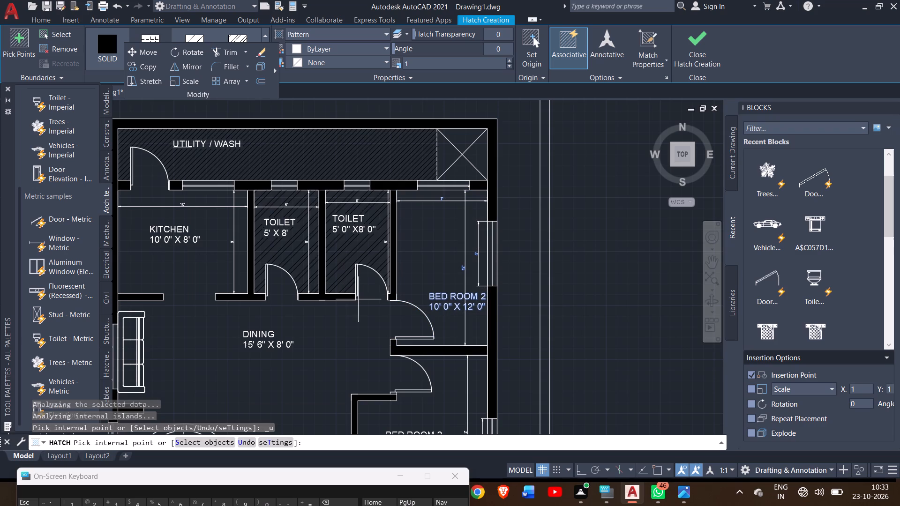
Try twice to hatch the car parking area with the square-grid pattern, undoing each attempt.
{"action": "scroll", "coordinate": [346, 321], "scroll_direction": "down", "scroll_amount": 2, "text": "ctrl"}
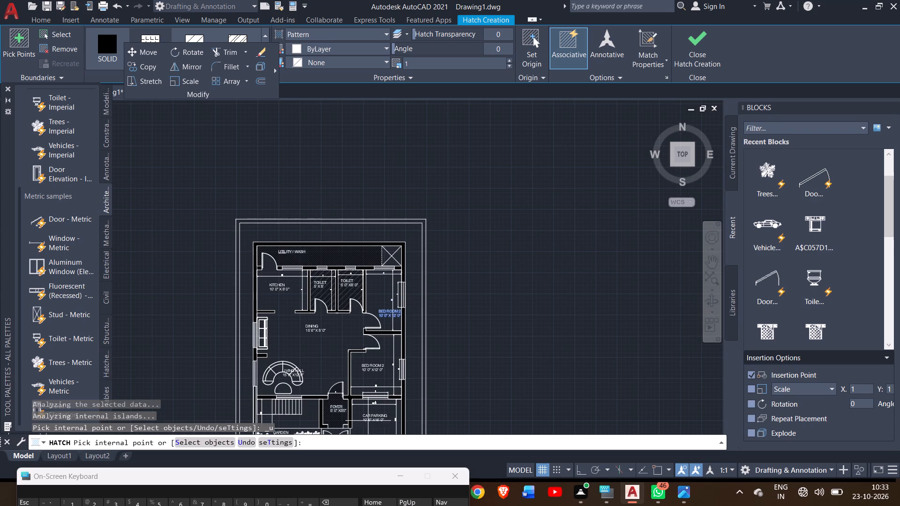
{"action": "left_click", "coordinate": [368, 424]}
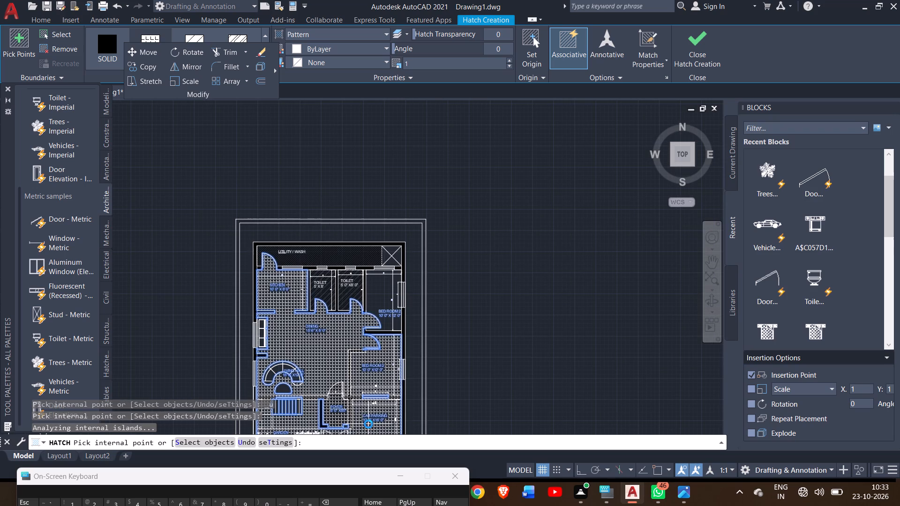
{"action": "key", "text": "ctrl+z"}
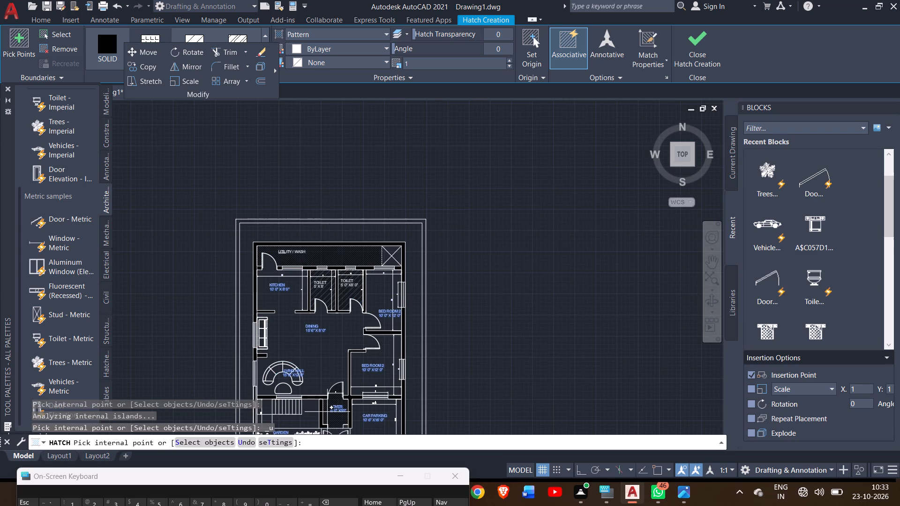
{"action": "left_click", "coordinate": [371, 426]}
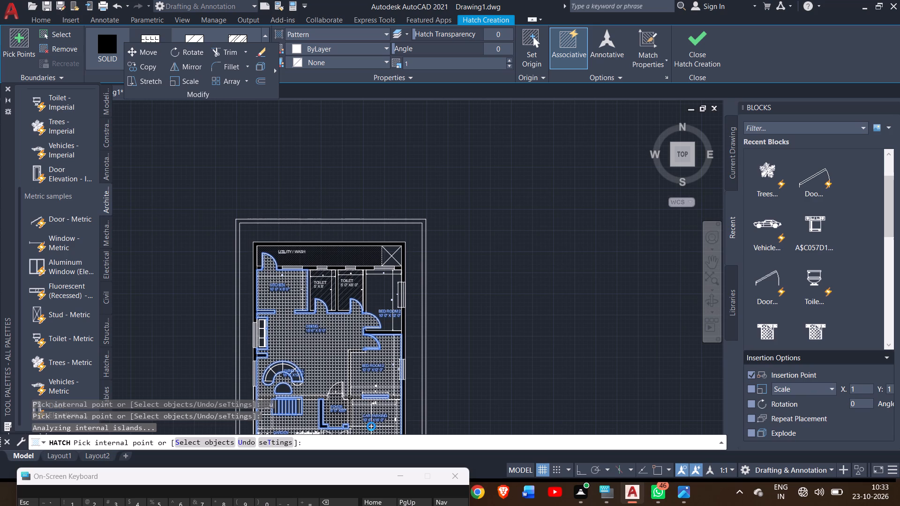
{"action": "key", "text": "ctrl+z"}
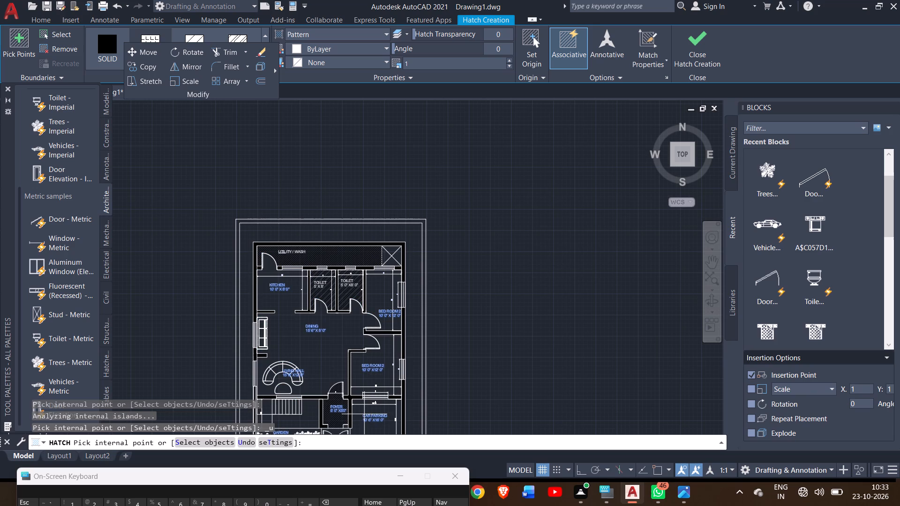
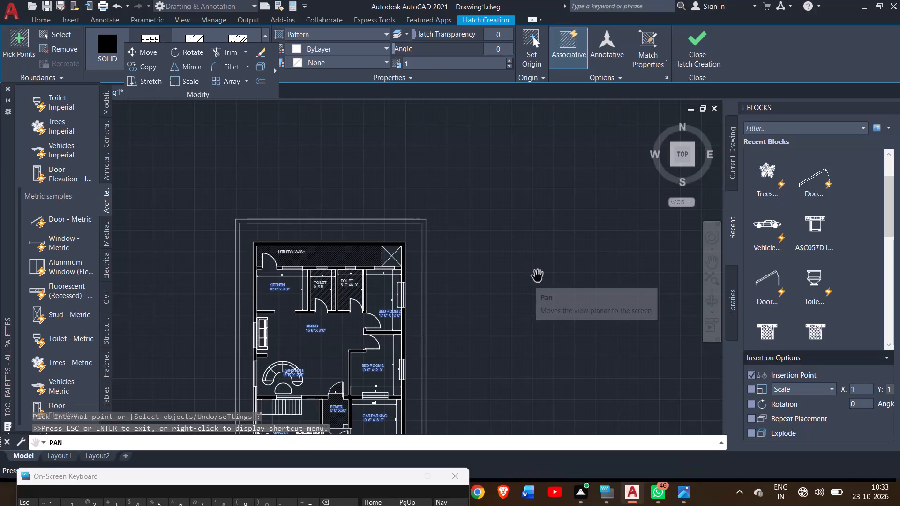
Hatch the car parking area with the grid-like pattern of small angle marks and end the hatch.
{"action": "left_click_drag", "start_coordinate": [538, 276], "coordinate": [542, 167]}
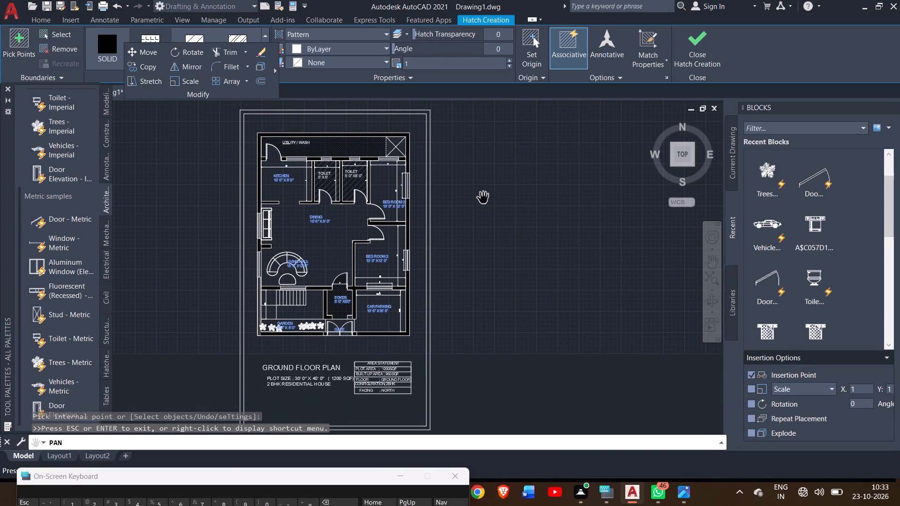
{"action": "right_click", "coordinate": [483, 198]}
{"action": "left_click", "coordinate": [523, 202]}
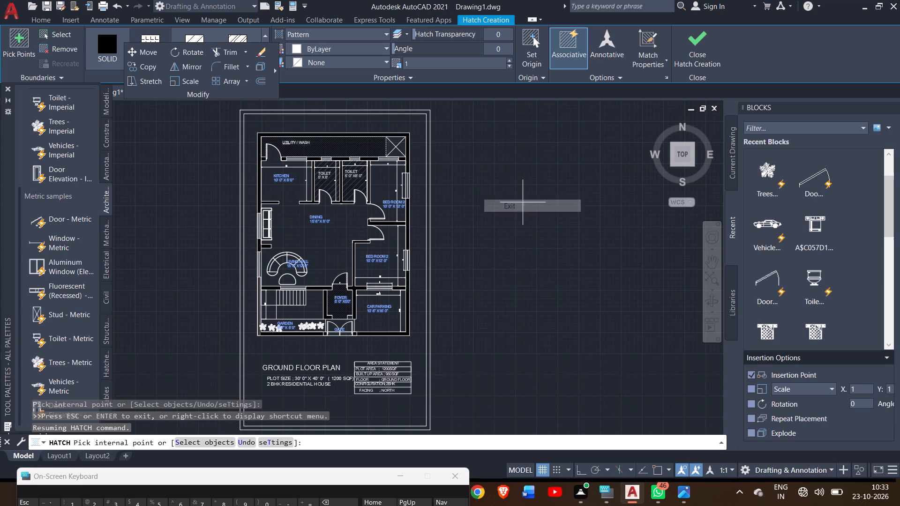
{"action": "left_click", "coordinate": [148, 37]}
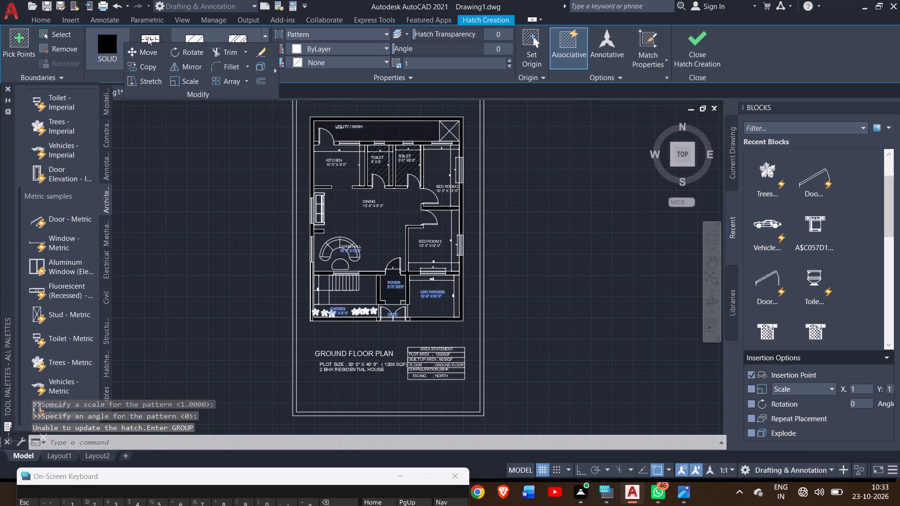
{"action": "left_click", "coordinate": [424, 306]}
{"action": "left_click", "coordinate": [424, 306]}
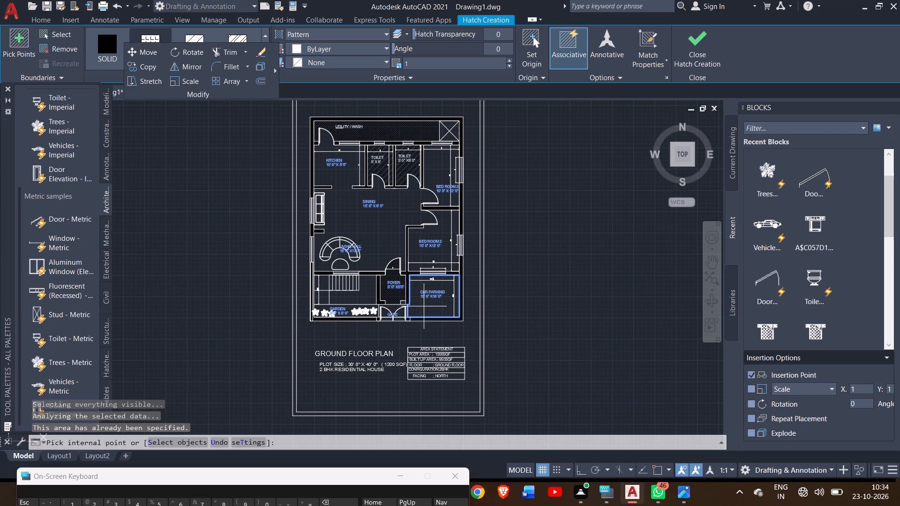
{"action": "scroll", "coordinate": [424, 306], "scroll_direction": "up", "scroll_amount": 4, "text": "ctrl"}
{"action": "left_click", "coordinate": [433, 304]}
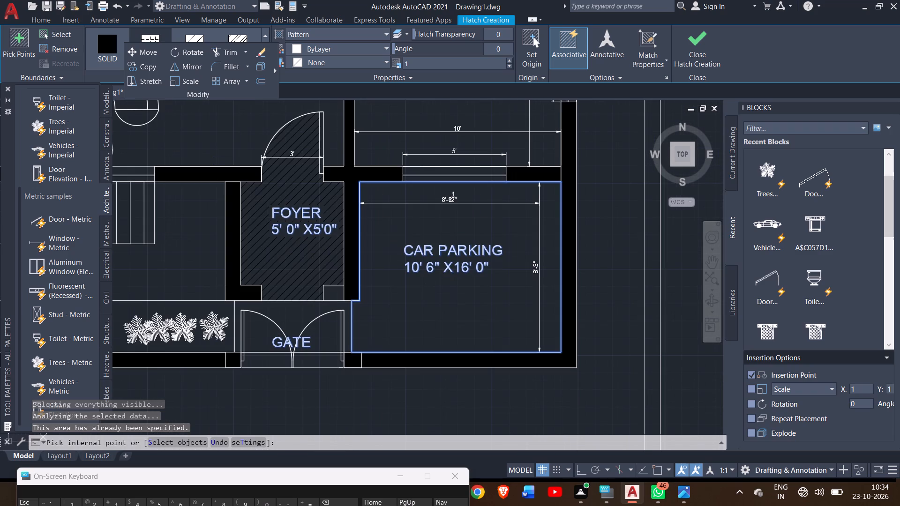
{"action": "left_click", "coordinate": [433, 304]}
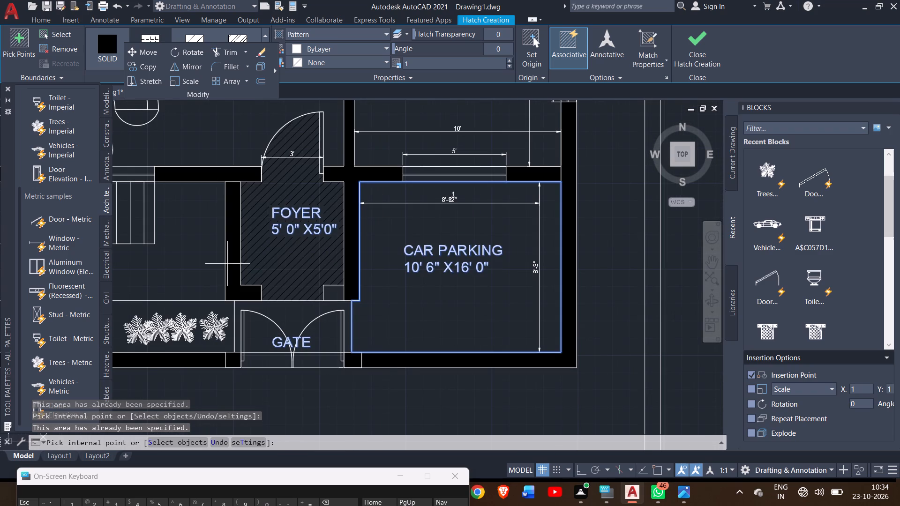
{"action": "left_click", "coordinate": [153, 37]}
{"action": "left_click", "coordinate": [407, 270]}
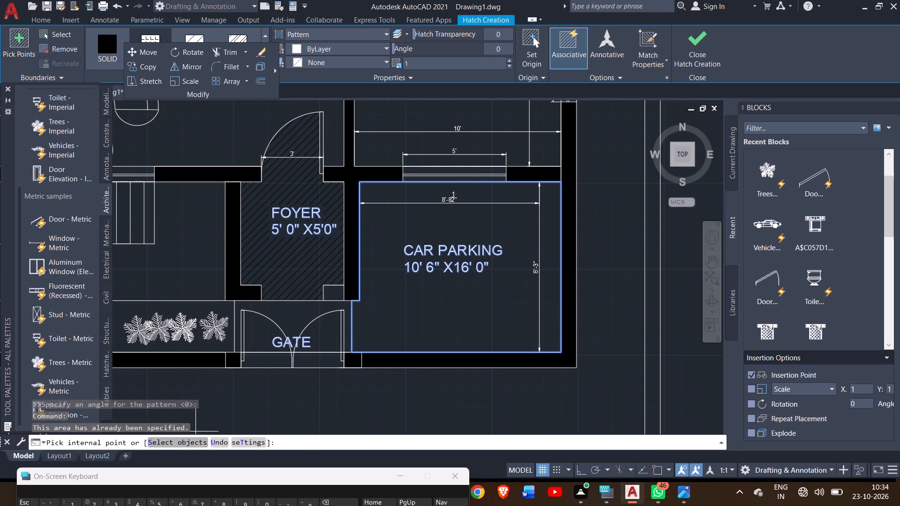
{"action": "key", "text": "Escape"}
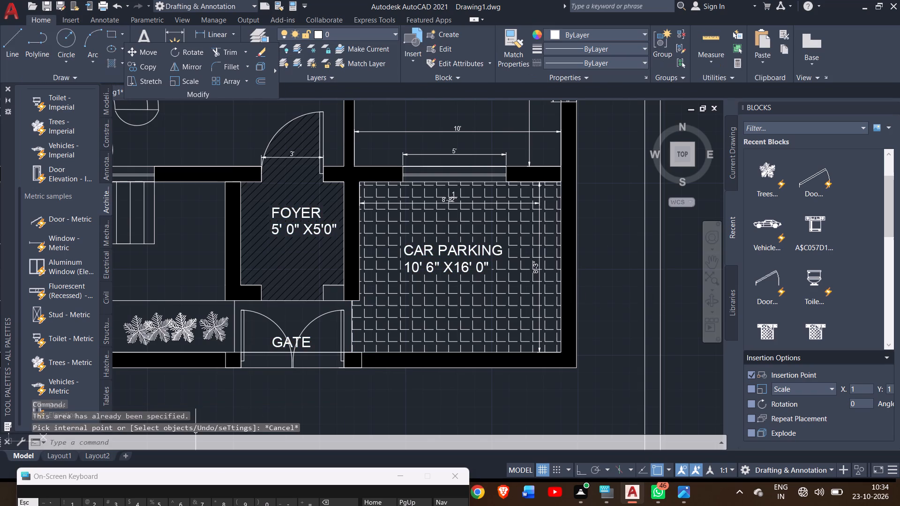
Start a new hatch and set its hatch type to User defined.
{"action": "scroll", "coordinate": [260, 381], "scroll_direction": "down", "scroll_amount": 1, "text": "ctrl"}
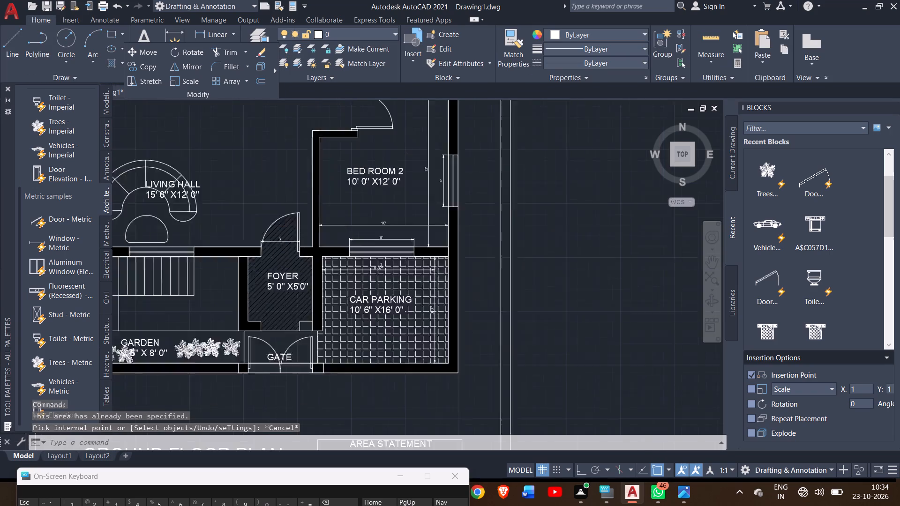
{"action": "scroll", "coordinate": [260, 381], "scroll_direction": "down", "scroll_amount": 1, "text": "ctrl"}
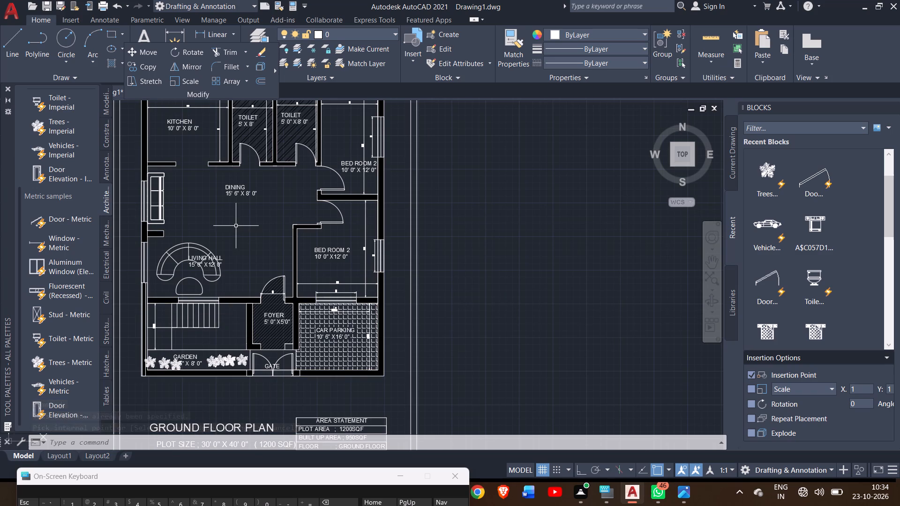
{"action": "left_click", "coordinate": [107, 65]}
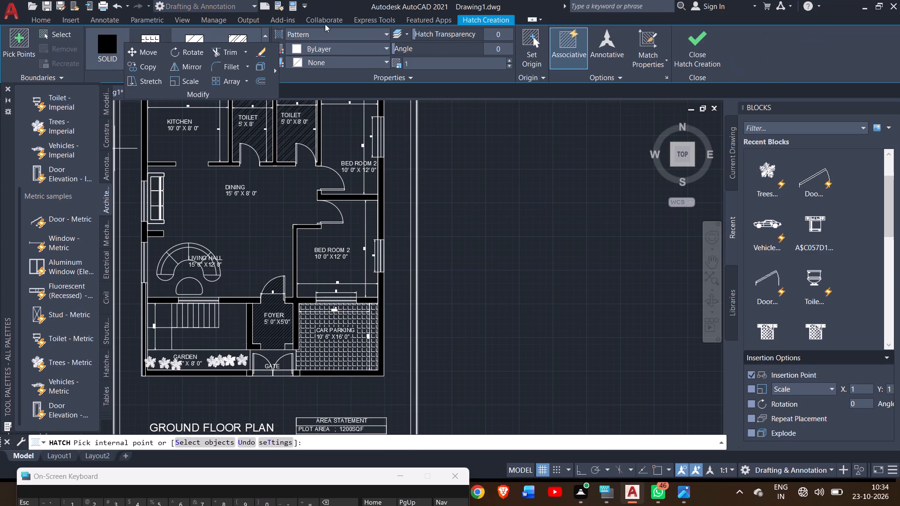
{"action": "left_click", "coordinate": [280, 36]}
{"action": "left_click", "coordinate": [383, 38]}
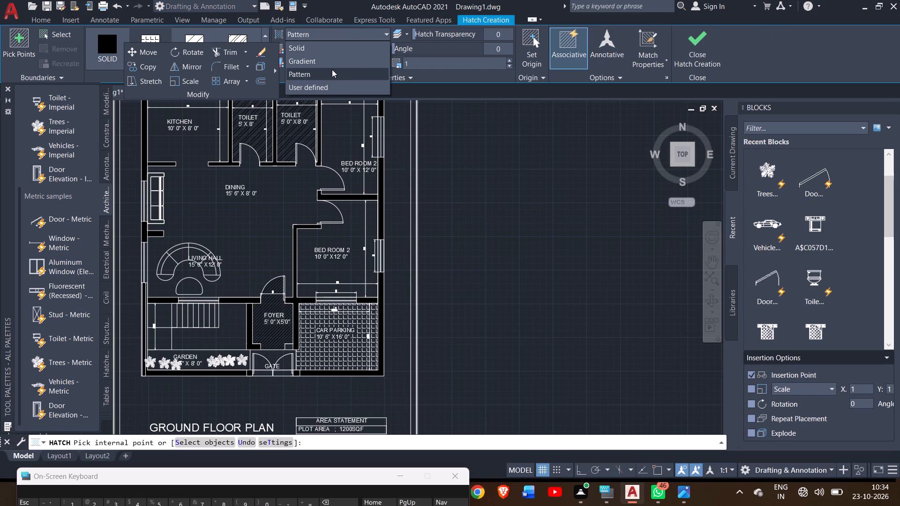
{"action": "left_click", "coordinate": [332, 62]}
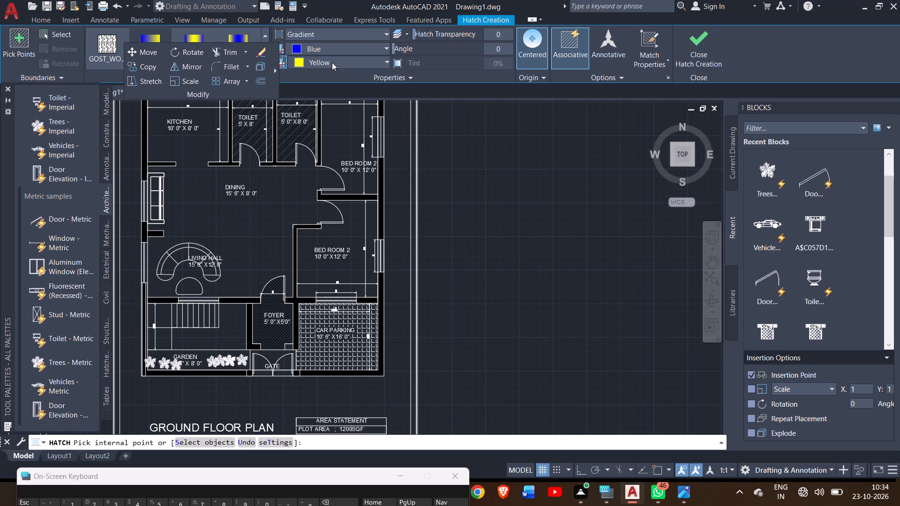
{"action": "left_click", "coordinate": [380, 35]}
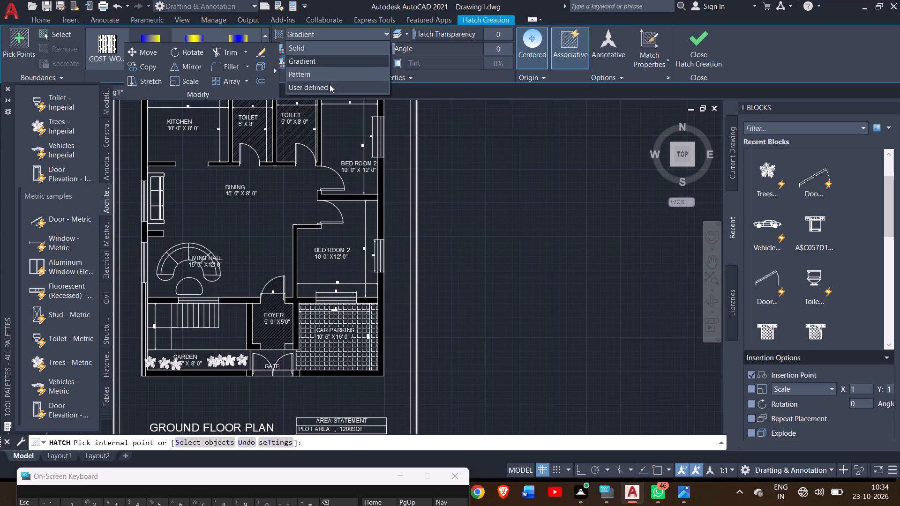
{"action": "left_click", "coordinate": [330, 84]}
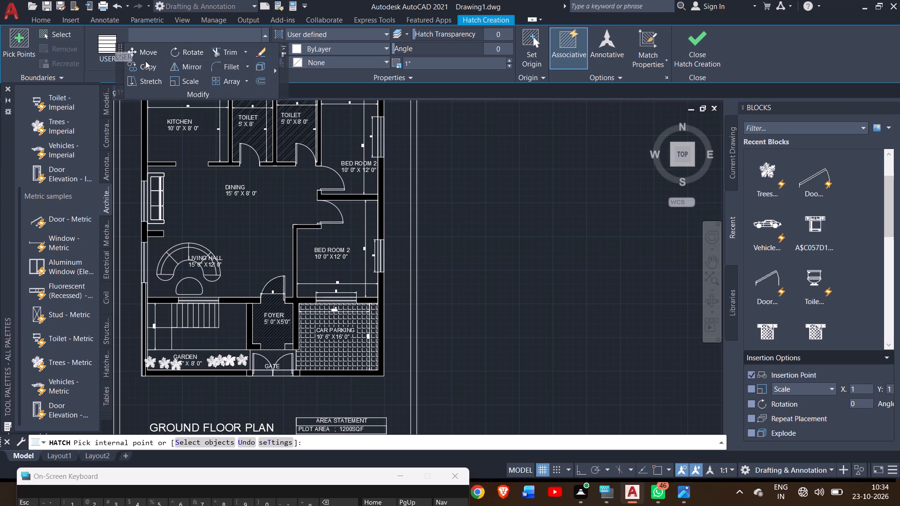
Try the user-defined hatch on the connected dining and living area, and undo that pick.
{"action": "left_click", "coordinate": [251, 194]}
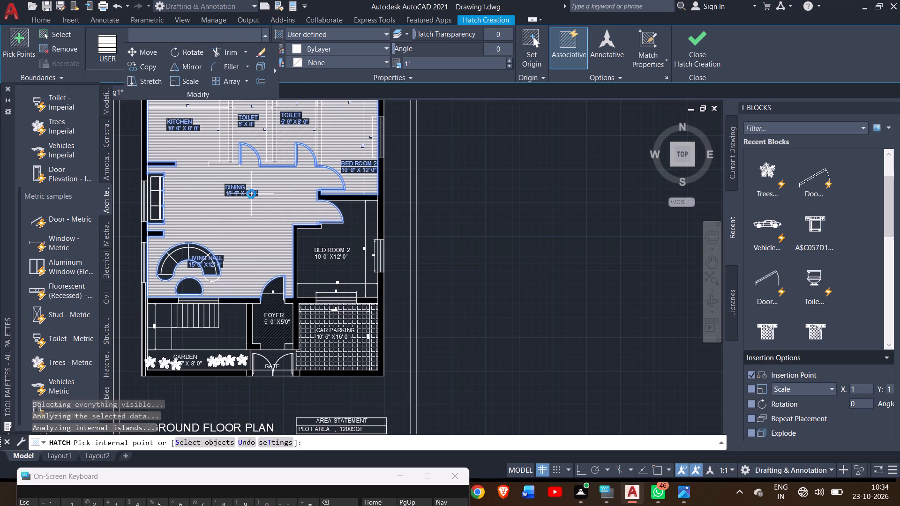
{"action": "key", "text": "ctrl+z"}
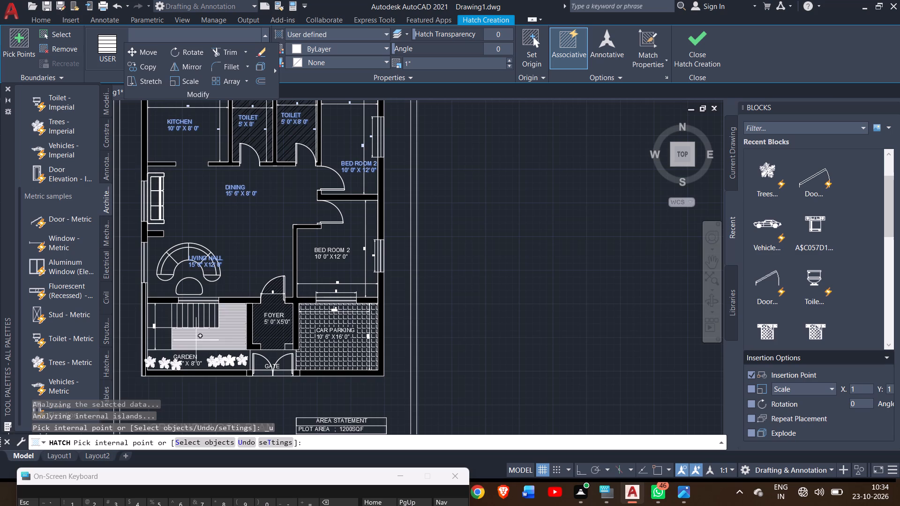
Hatch the L-shaped floor area beside the staircase with the user-defined line hatch and finish the command.
{"action": "left_click", "coordinate": [196, 340]}
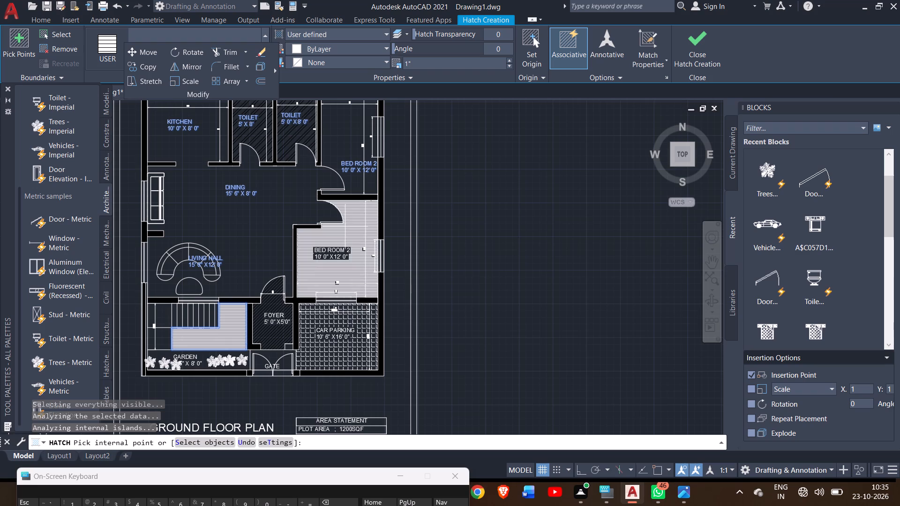
{"action": "scroll", "coordinate": [459, 214], "scroll_direction": "down", "scroll_amount": 2, "text": "ctrl"}
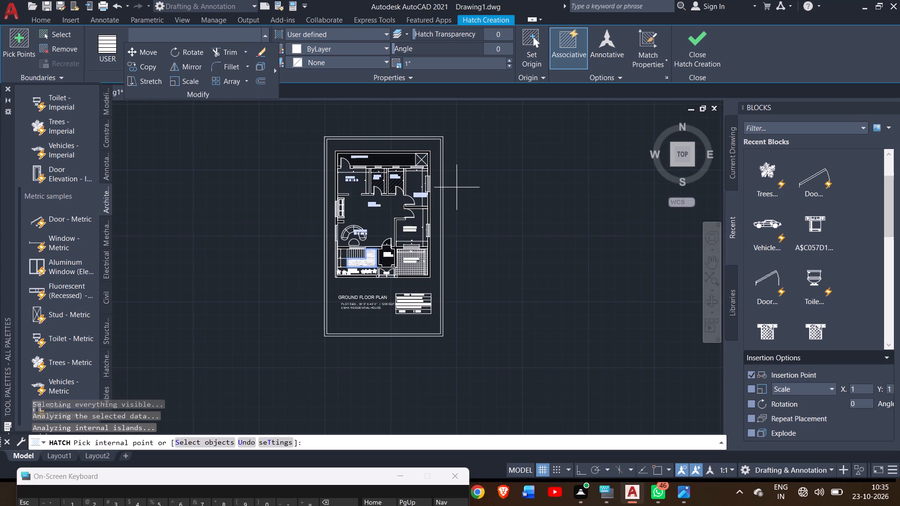
{"action": "scroll", "coordinate": [456, 187], "scroll_direction": "up", "scroll_amount": 3, "text": "ctrl"}
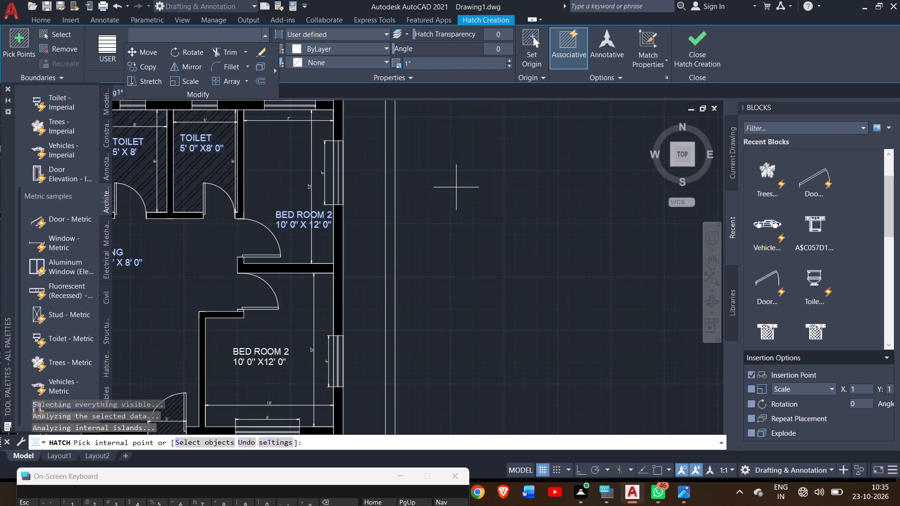
{"action": "scroll", "coordinate": [456, 187], "scroll_direction": "down", "scroll_amount": 1, "text": "ctrl"}
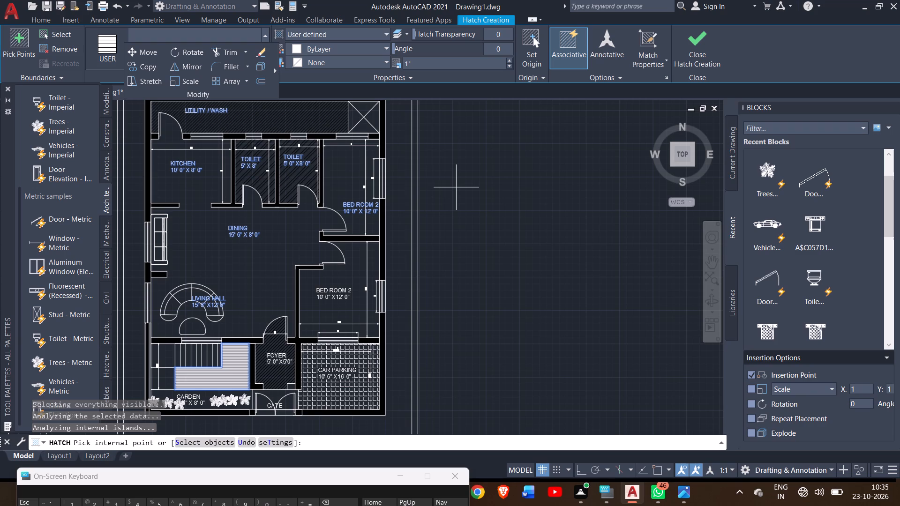
{"action": "right_click", "coordinate": [456, 187]}
{"action": "left_click", "coordinate": [463, 196]}
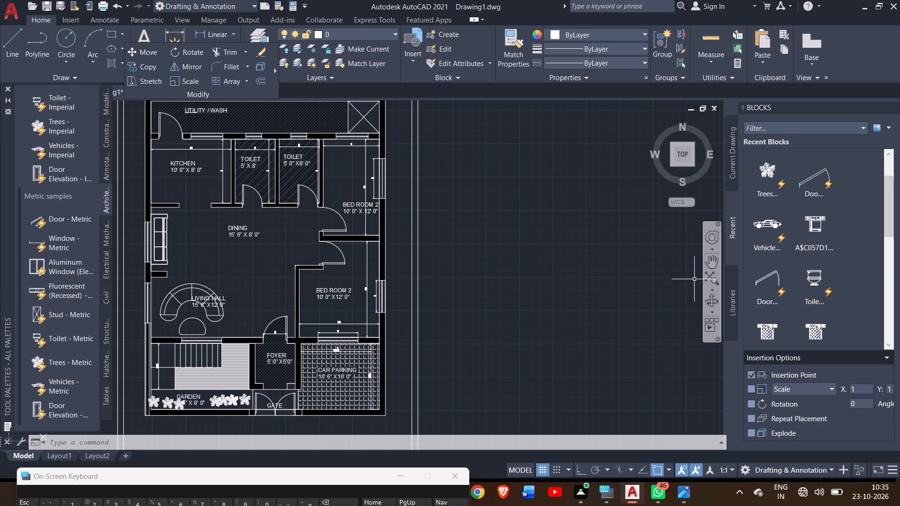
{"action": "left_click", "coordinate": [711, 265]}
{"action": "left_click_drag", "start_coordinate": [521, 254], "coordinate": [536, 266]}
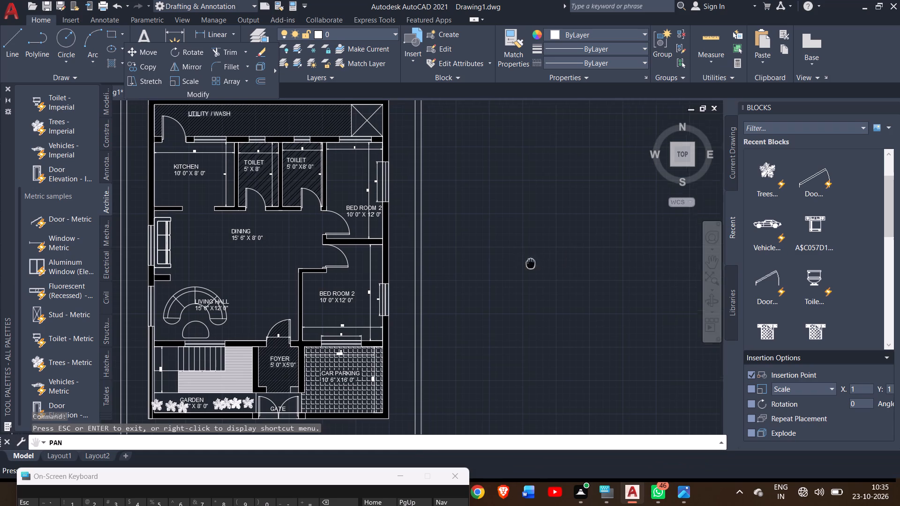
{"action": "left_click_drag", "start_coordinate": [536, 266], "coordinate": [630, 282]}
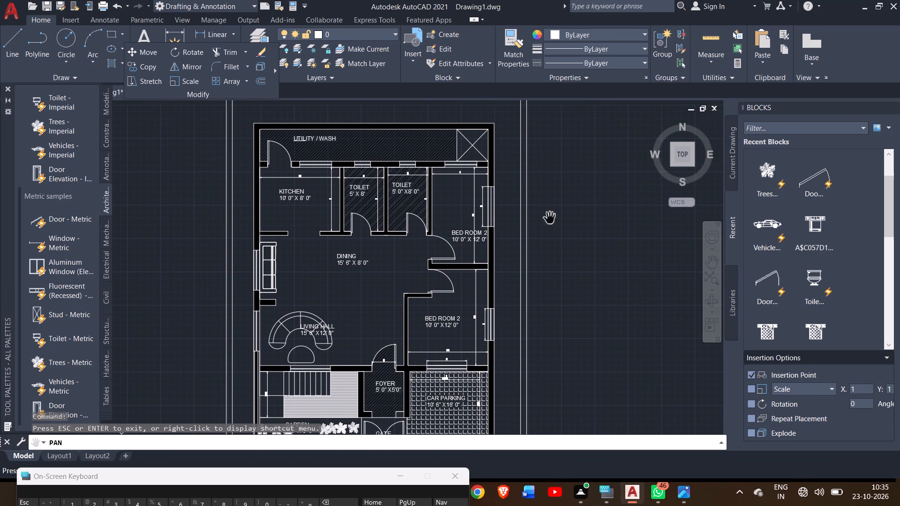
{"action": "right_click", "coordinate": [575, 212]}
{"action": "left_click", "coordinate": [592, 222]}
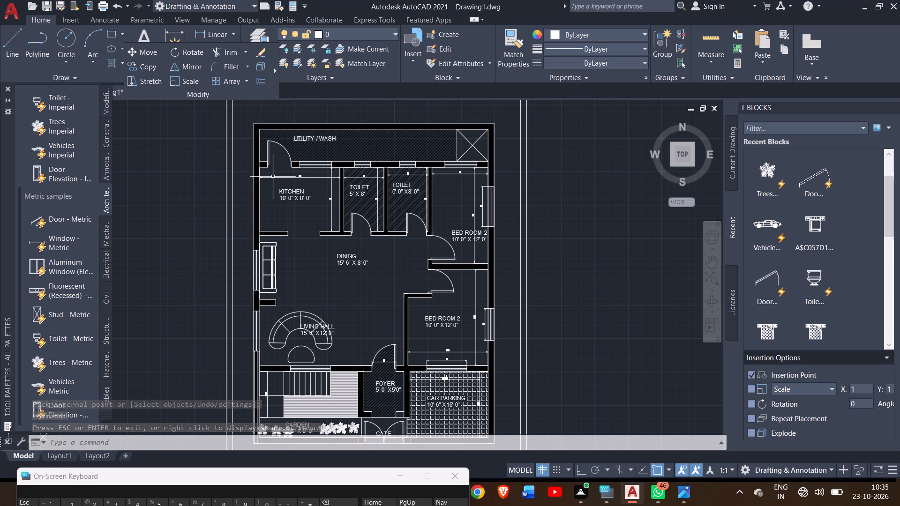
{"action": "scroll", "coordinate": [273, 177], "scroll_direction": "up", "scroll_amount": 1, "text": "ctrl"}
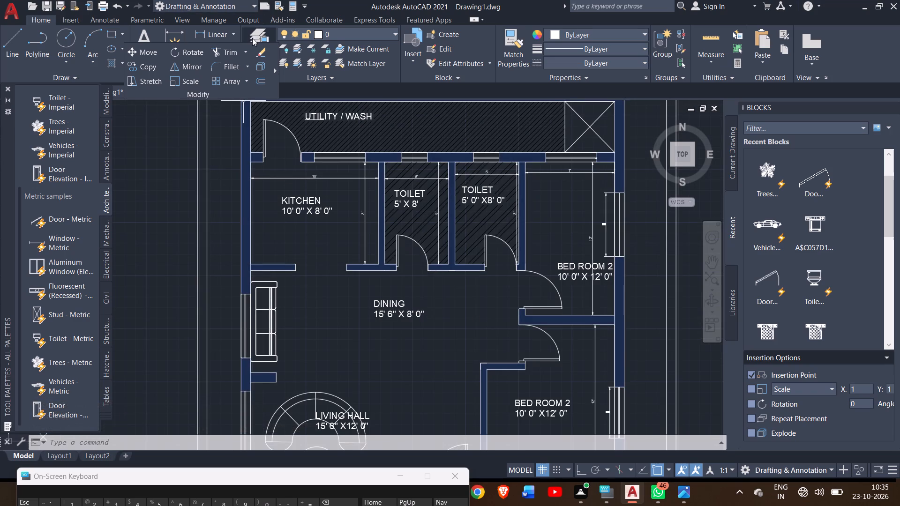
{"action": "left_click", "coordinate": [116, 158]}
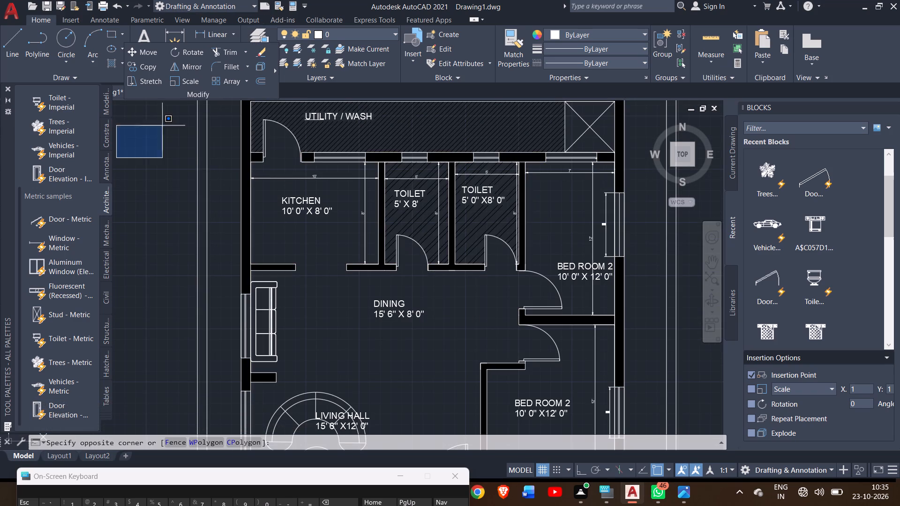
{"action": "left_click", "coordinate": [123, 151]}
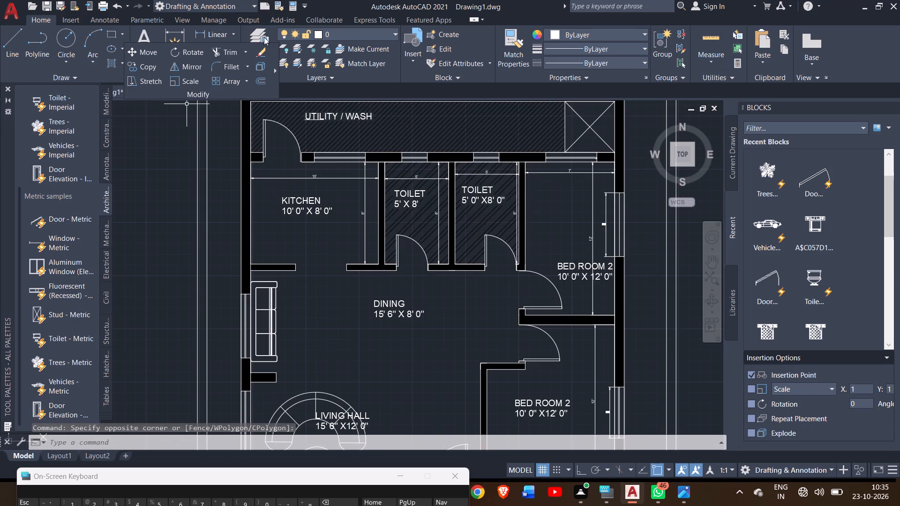
Open the Layer Properties Manager.
{"action": "left_click", "coordinate": [255, 41]}
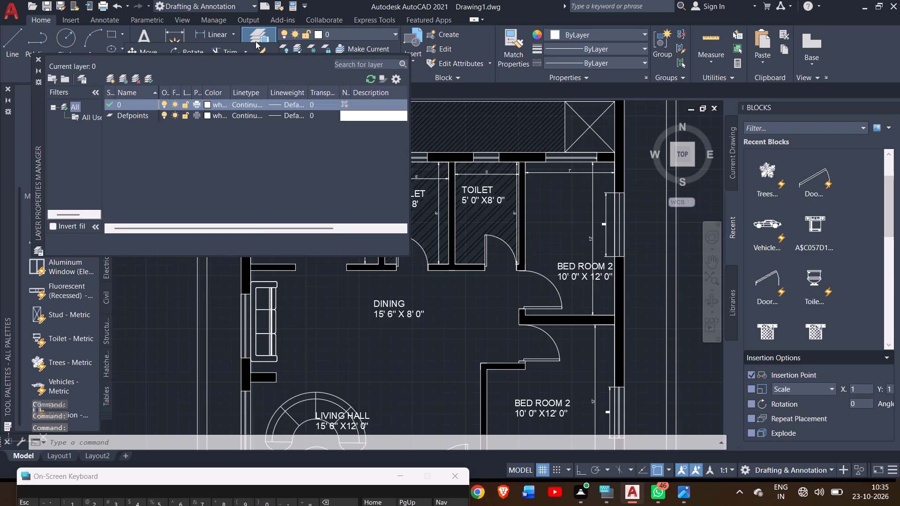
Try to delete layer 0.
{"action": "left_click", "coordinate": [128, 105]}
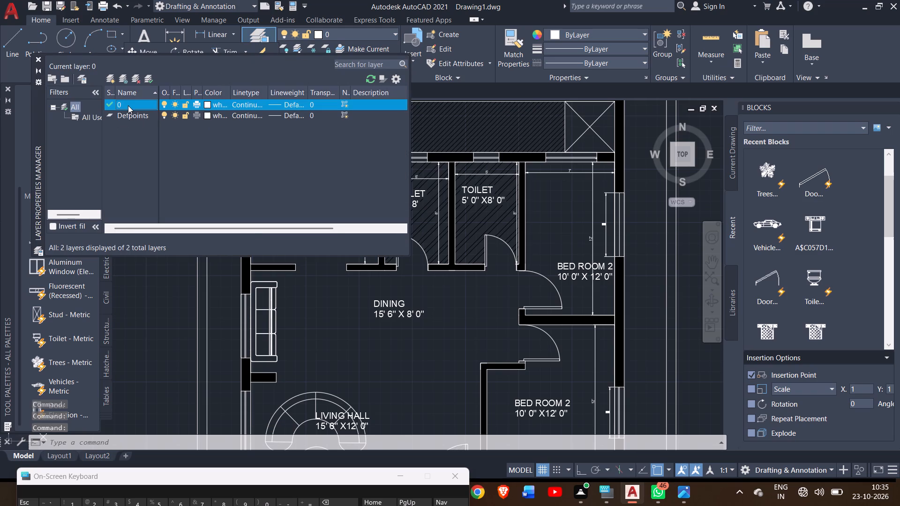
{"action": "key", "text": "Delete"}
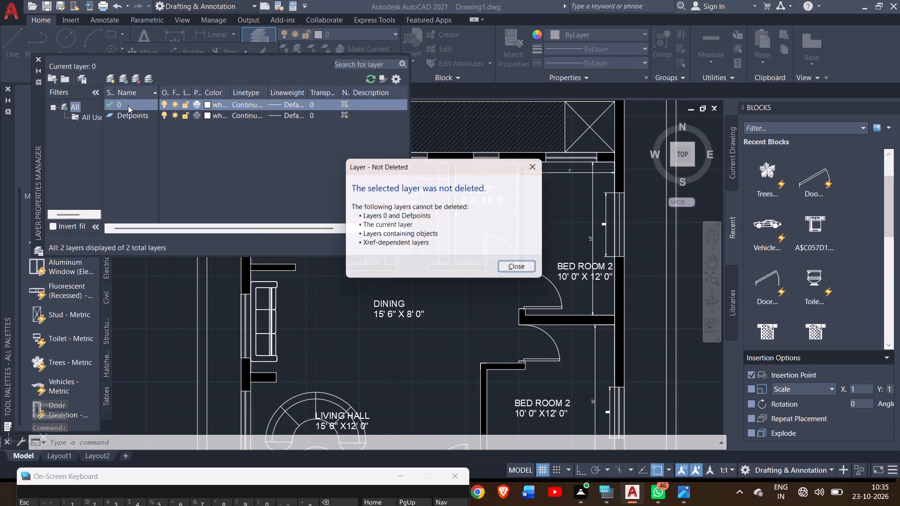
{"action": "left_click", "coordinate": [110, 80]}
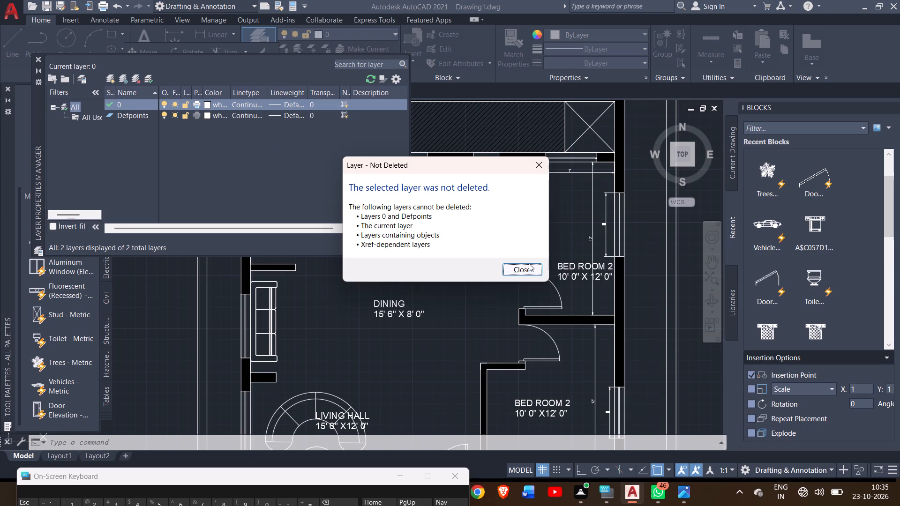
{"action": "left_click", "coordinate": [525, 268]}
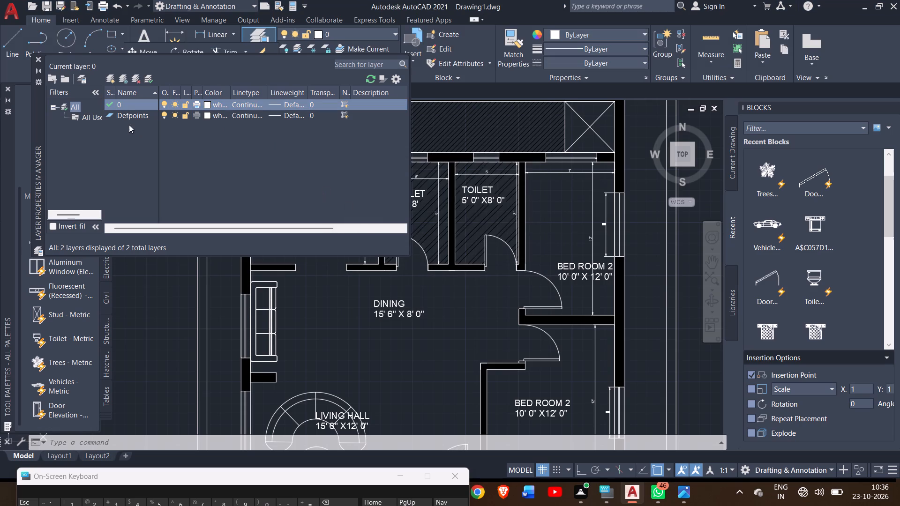
Create a new layer named WALL.
{"action": "left_click", "coordinate": [108, 80]}
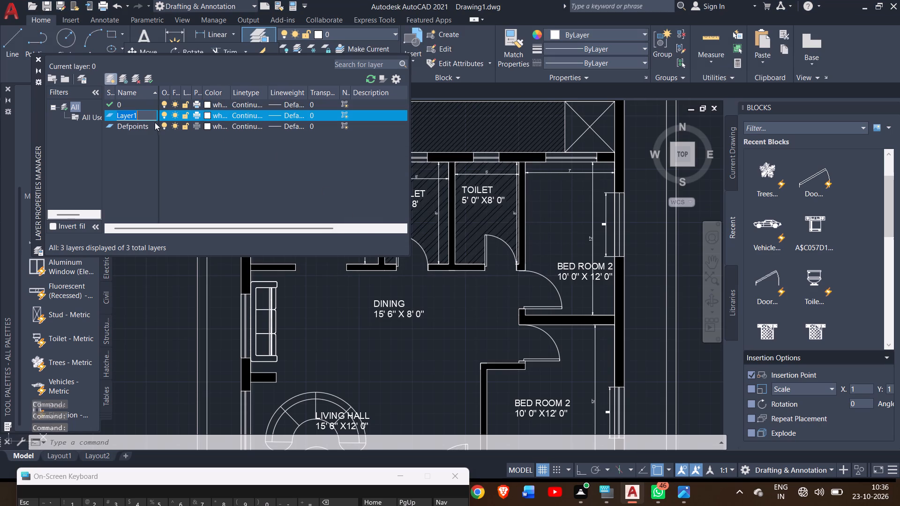
{"action": "key", "text": "BackSpace"}
{"action": "key", "text": "BackSpace"}
{"action": "key", "text": "BackSpace"}
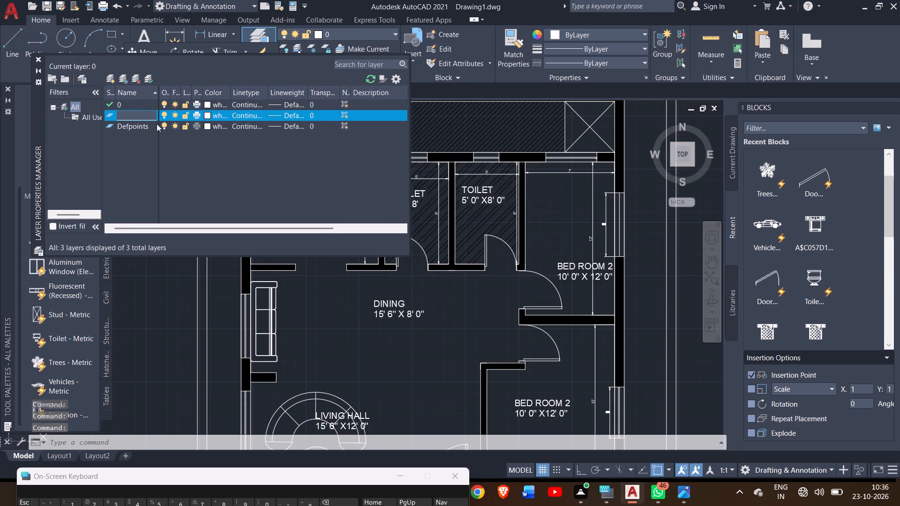
{"action": "type", "text": "WA"}
{"action": "type", "text": "LL"}
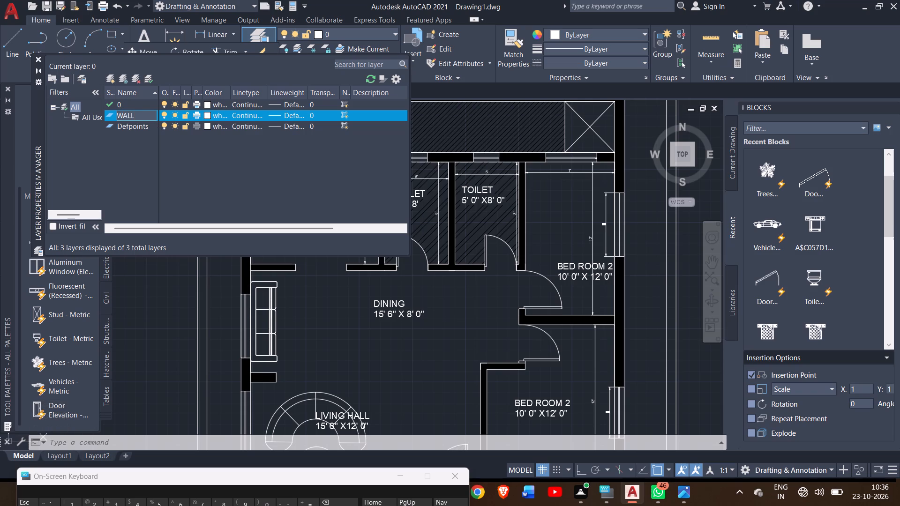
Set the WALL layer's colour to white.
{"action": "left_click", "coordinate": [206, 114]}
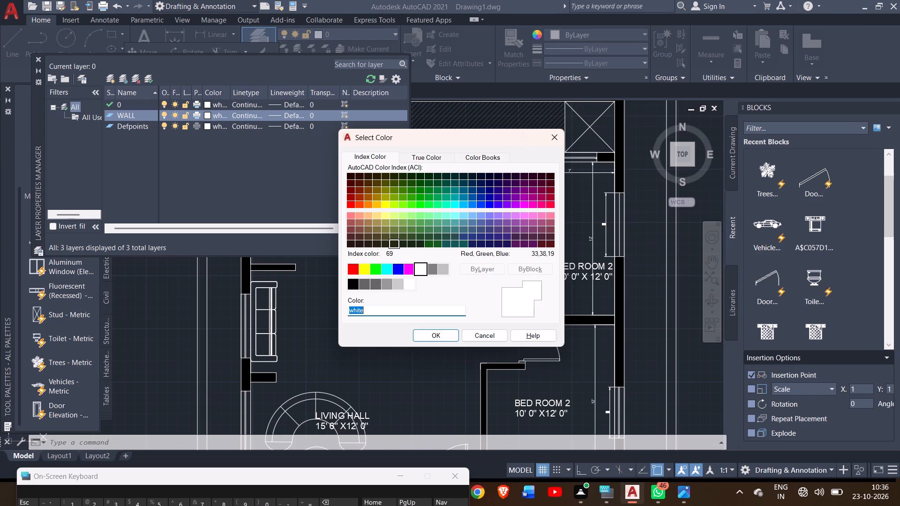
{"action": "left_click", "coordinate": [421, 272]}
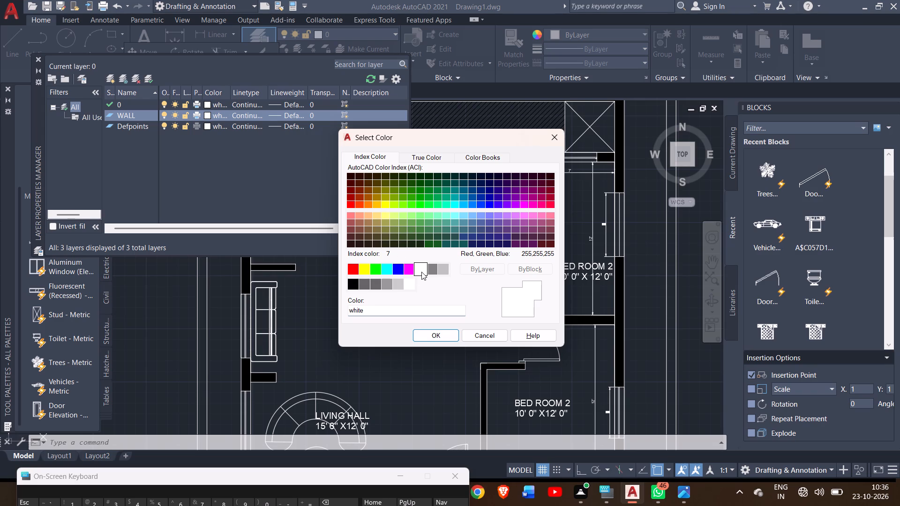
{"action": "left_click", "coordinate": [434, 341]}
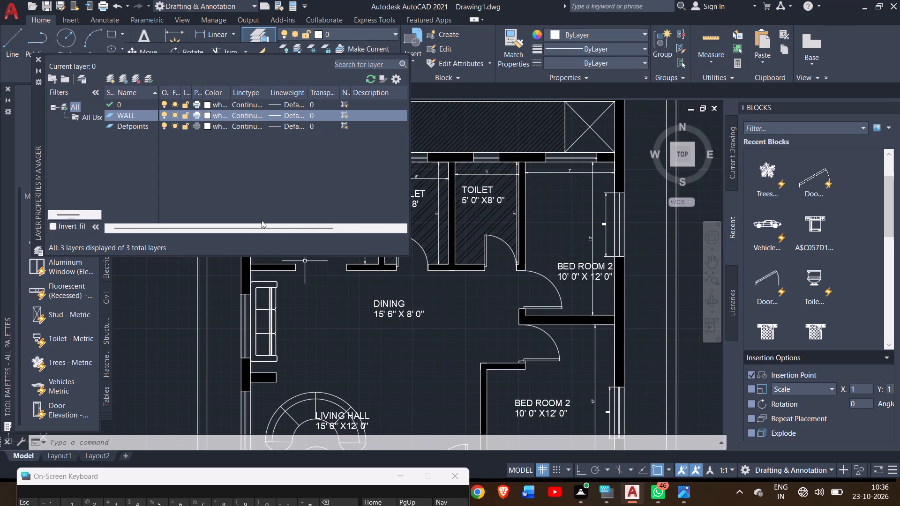
Lock the WALL layer.
{"action": "left_click", "coordinate": [185, 117]}
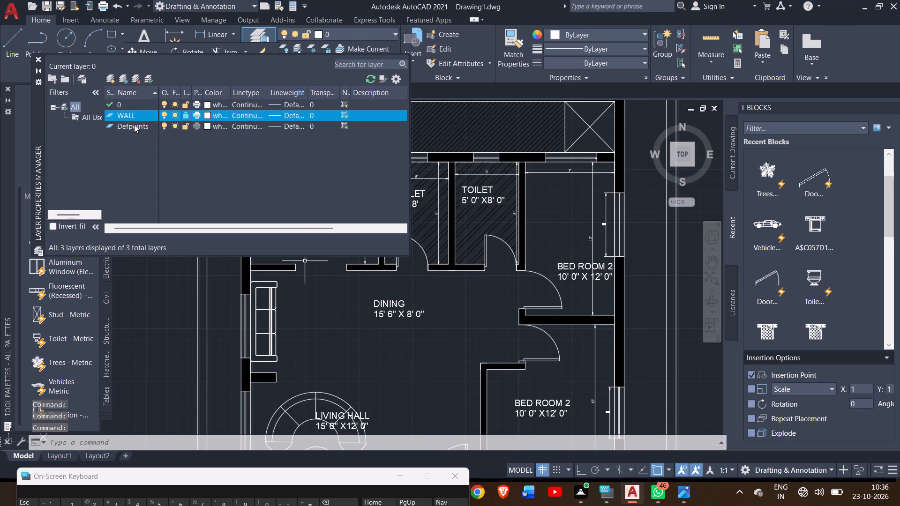
Create a new layer named FURNITURE, based on the locked WALL layer.
{"action": "left_click", "coordinate": [112, 78]}
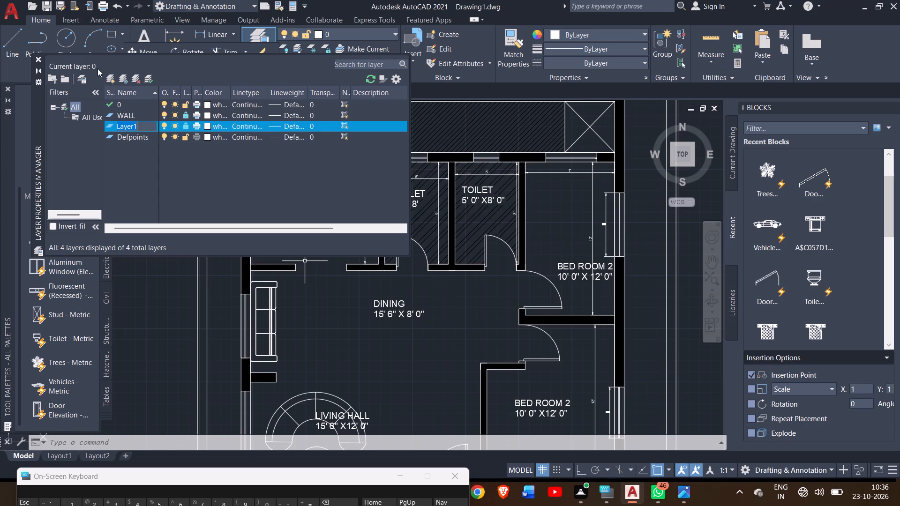
{"action": "key", "text": "BackSpace"}
{"action": "key", "text": "f"}
{"action": "key", "text": "u"}
{"action": "type", "text": "RNI"}
{"action": "type", "text": "TUR"}
{"action": "key", "text": "e"}
{"action": "key", "text": "Return"}
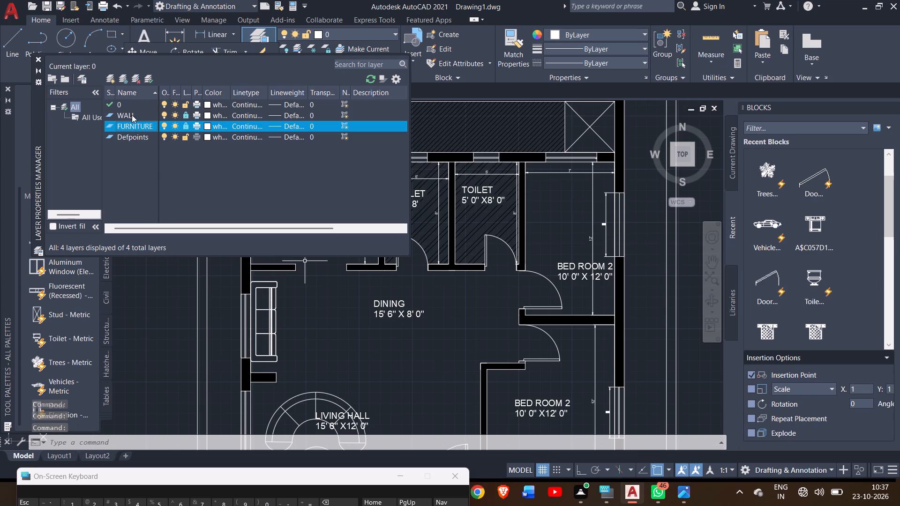
Create a new layer named TEXT, based on the locked FURNITURE layer.
{"action": "left_click", "coordinate": [105, 82]}
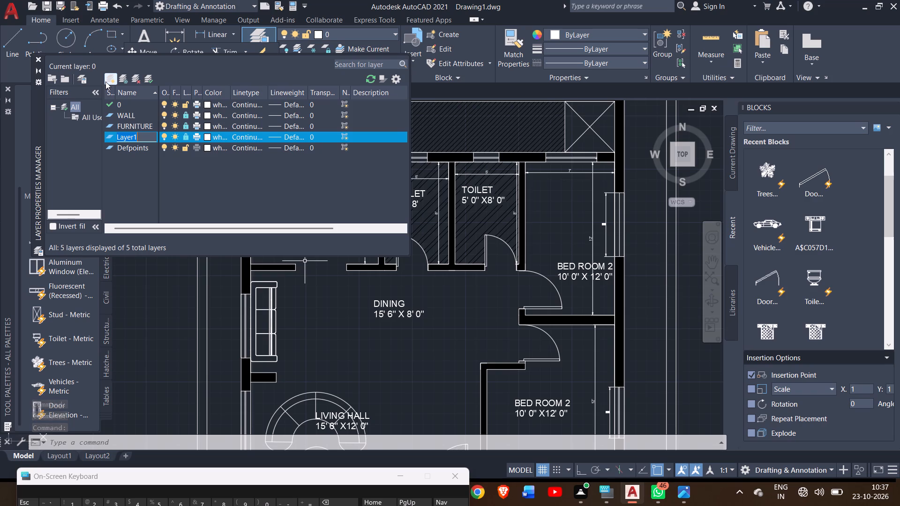
{"action": "key", "text": "t"}
{"action": "type", "text": "EXT"}
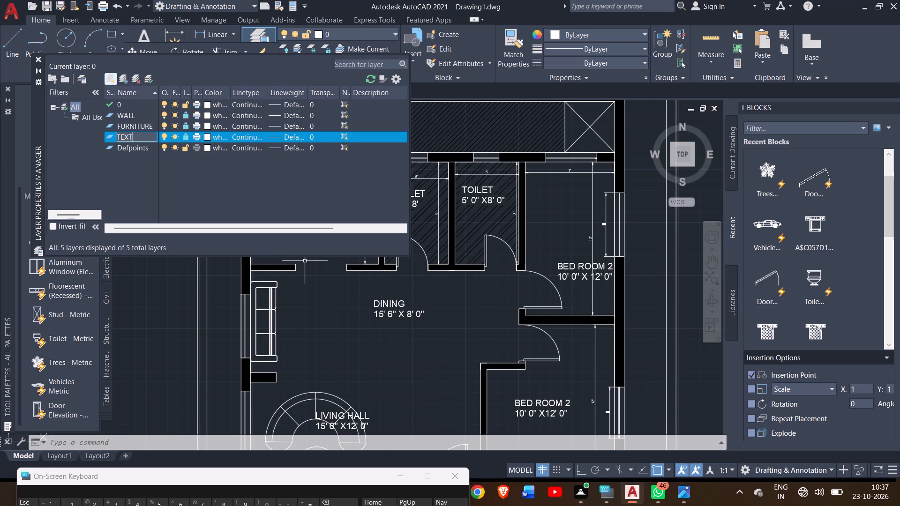
{"action": "key", "text": "Return"}
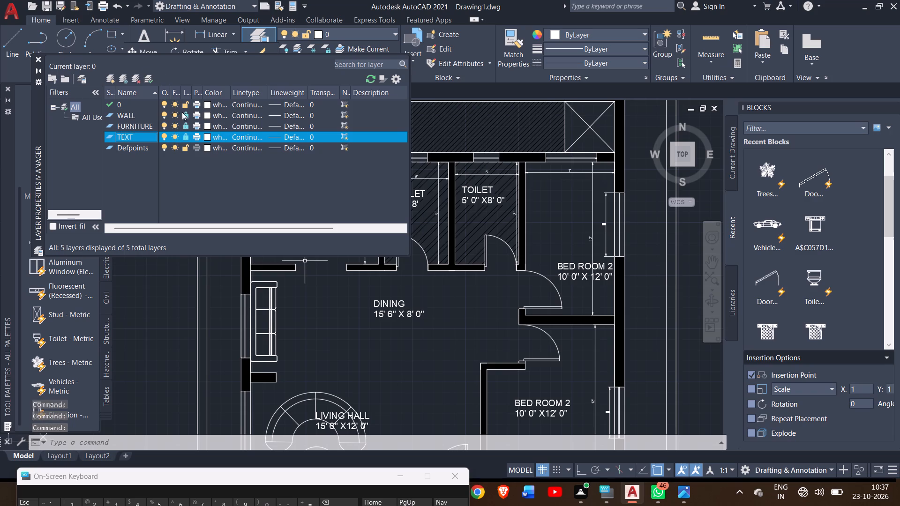
Set the TEXT layer's colour to index colour 19.
{"action": "left_click", "coordinate": [206, 136]}
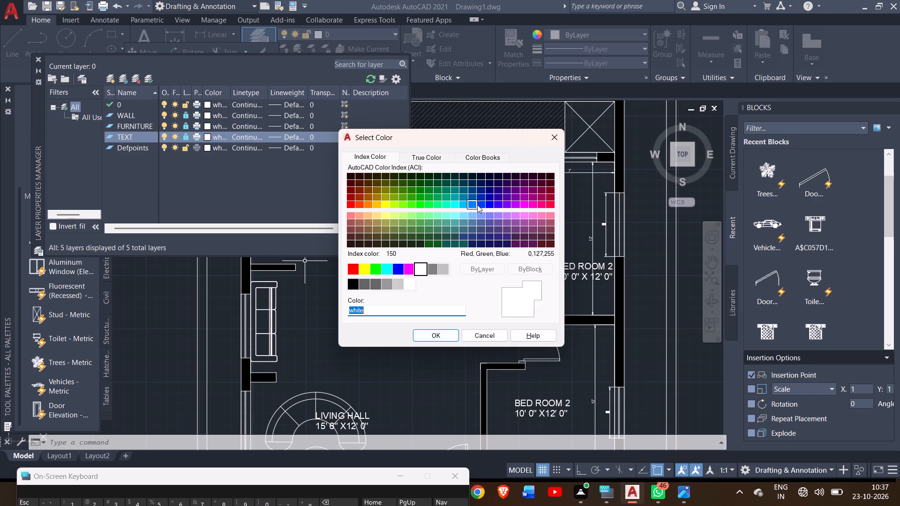
{"action": "left_click", "coordinate": [350, 246]}
{"action": "left_click", "coordinate": [448, 342]}
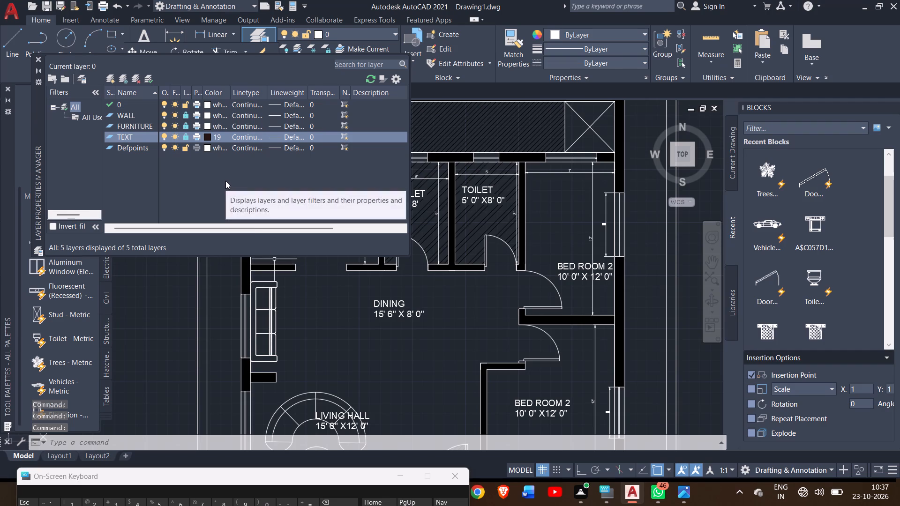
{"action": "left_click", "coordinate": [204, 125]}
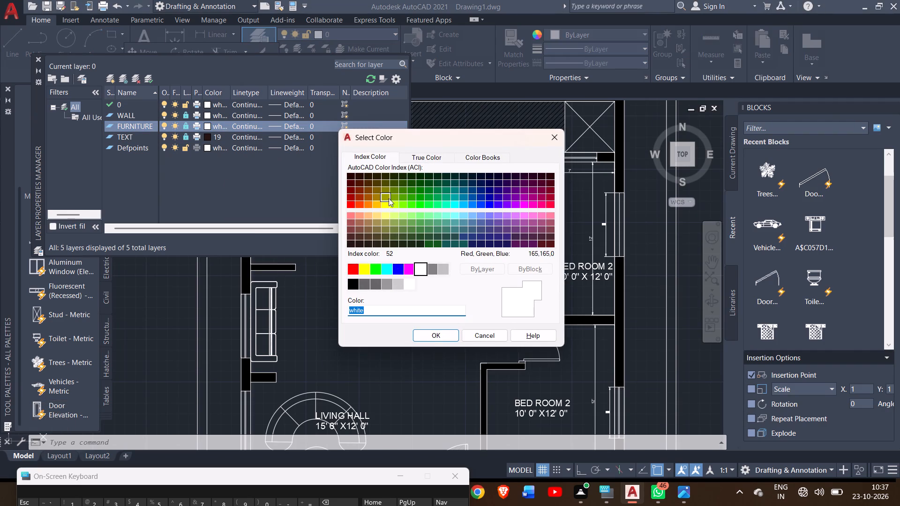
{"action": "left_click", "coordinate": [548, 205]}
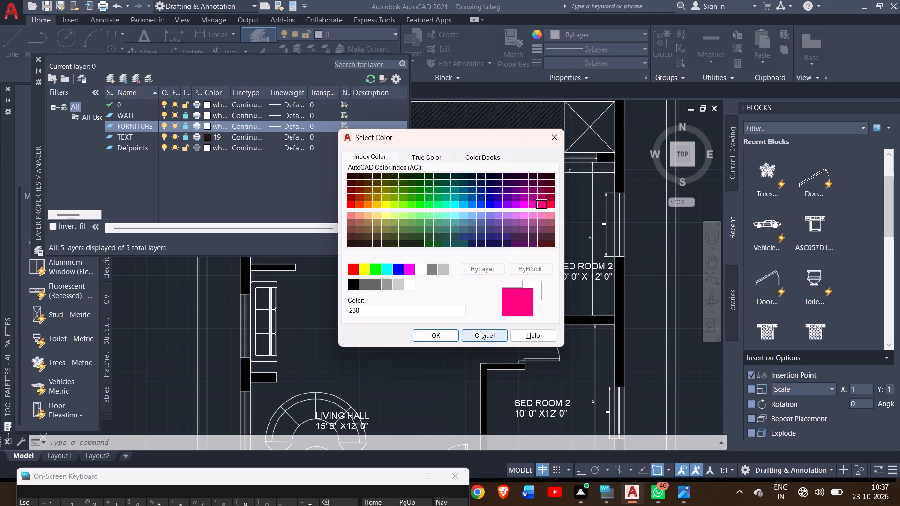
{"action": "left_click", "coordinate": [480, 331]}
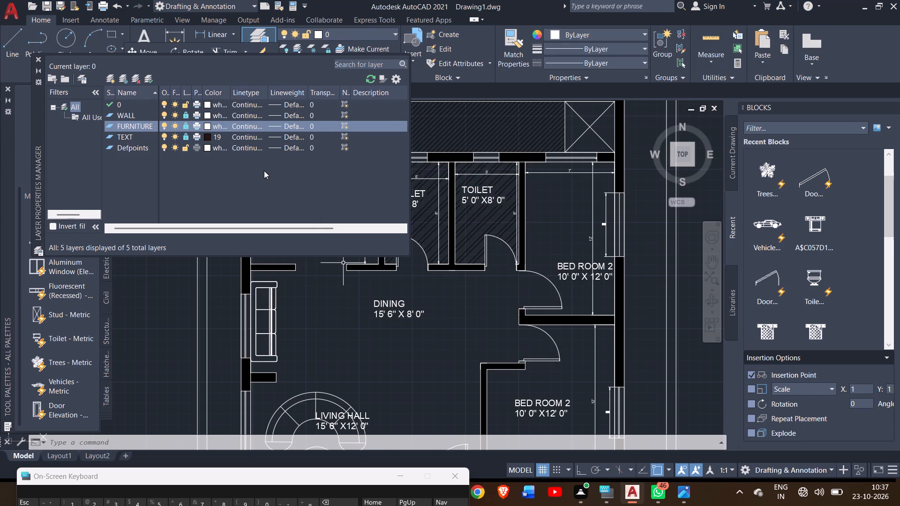
Set the WALL layer's colour to the dark red index colour 242.
{"action": "left_click", "coordinate": [209, 114]}
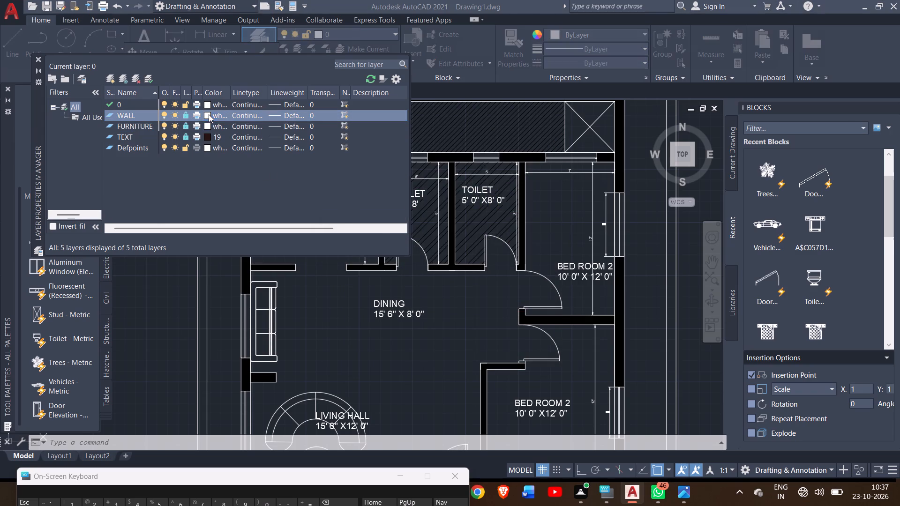
{"action": "left_click", "coordinate": [207, 125]}
{"action": "left_click", "coordinate": [207, 125]}
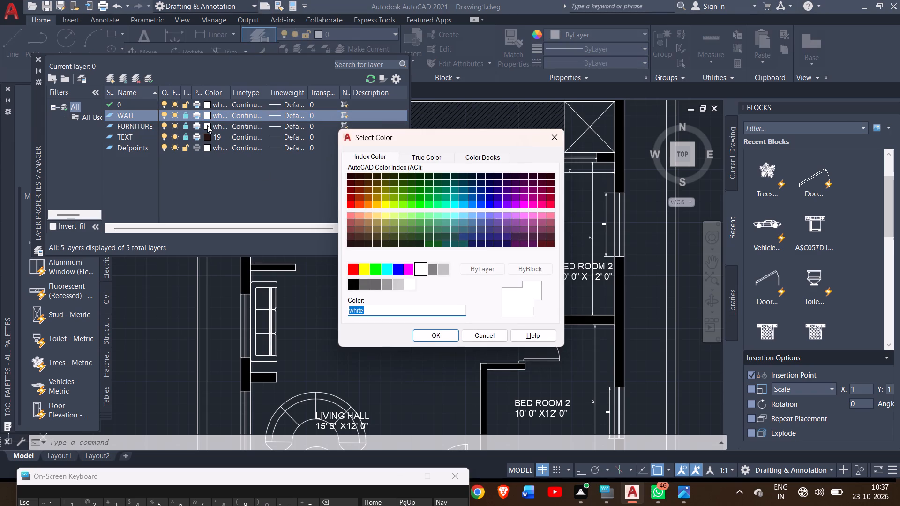
{"action": "left_click", "coordinate": [207, 125]}
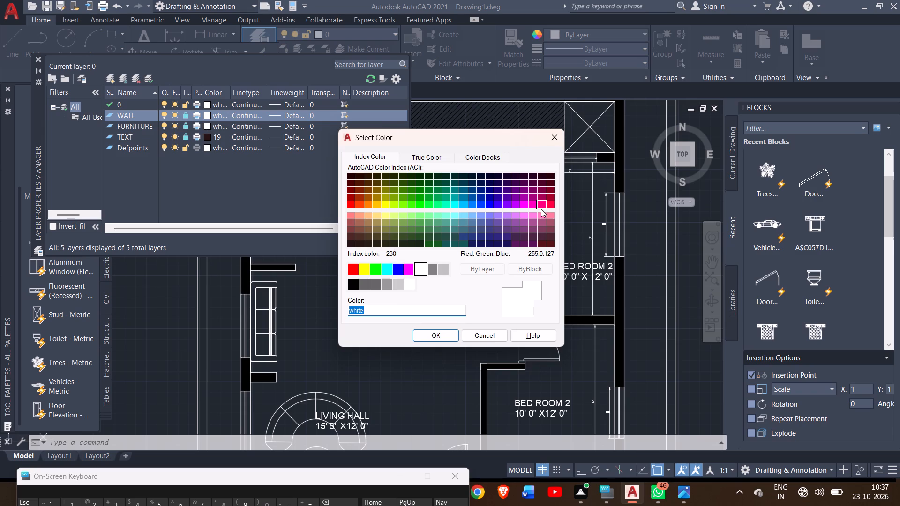
{"action": "left_click", "coordinate": [549, 202]}
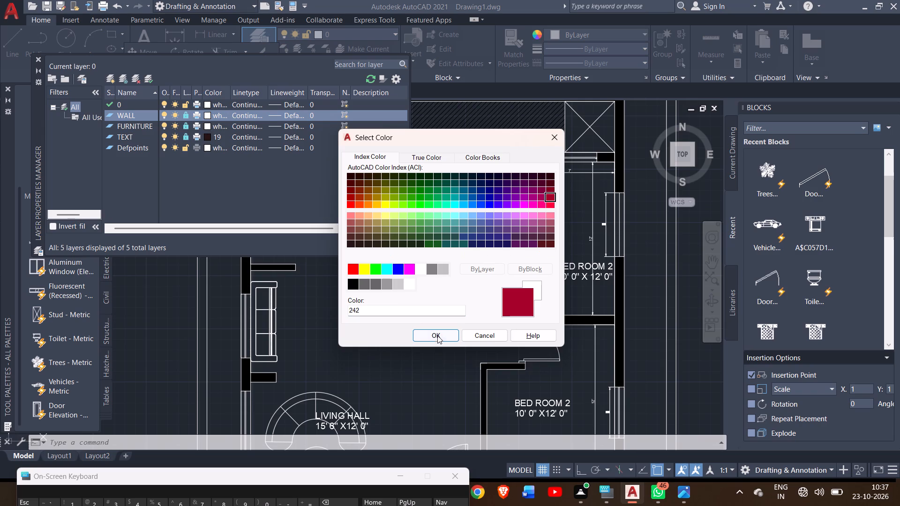
{"action": "left_click", "coordinate": [436, 337]}
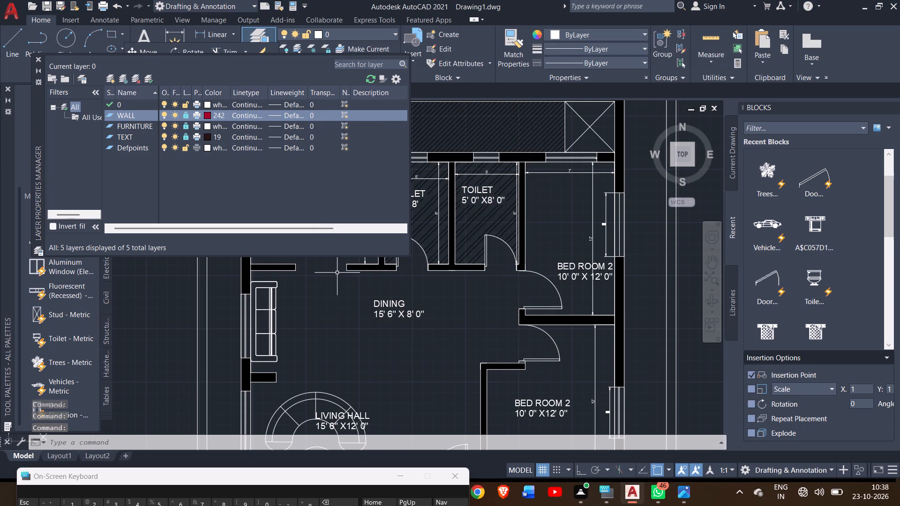
Set the FURNITURE layer's colour to the blue index colour 150 and close the Layer Properties Manager.
{"action": "left_click", "coordinate": [209, 126]}
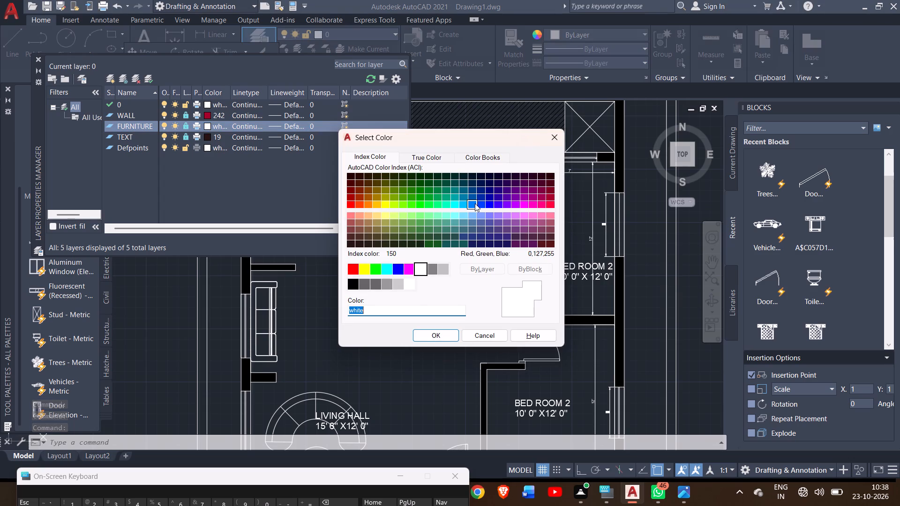
{"action": "left_click", "coordinate": [475, 203]}
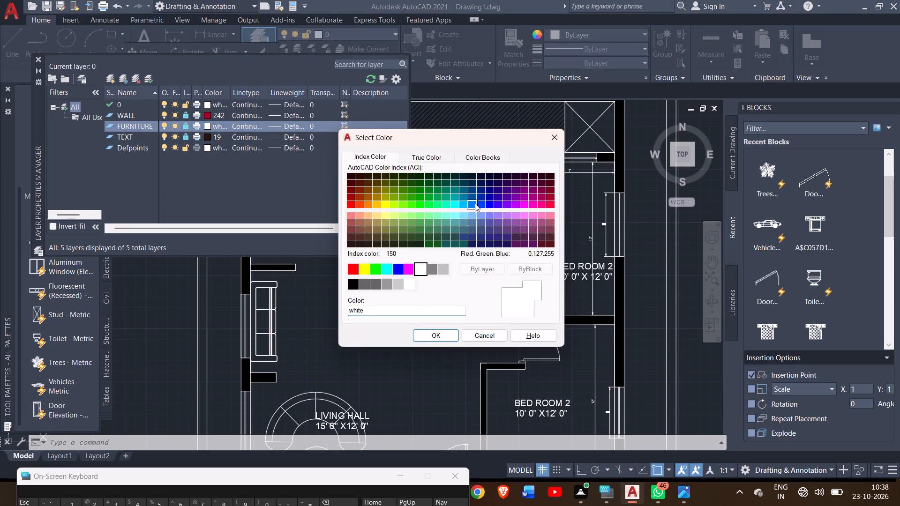
{"action": "left_click", "coordinate": [446, 335]}
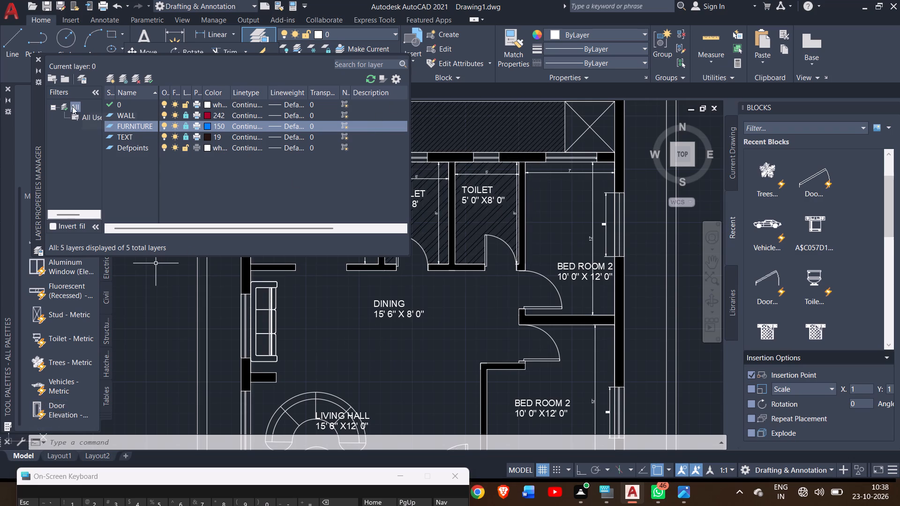
{"action": "left_click", "coordinate": [37, 58]}
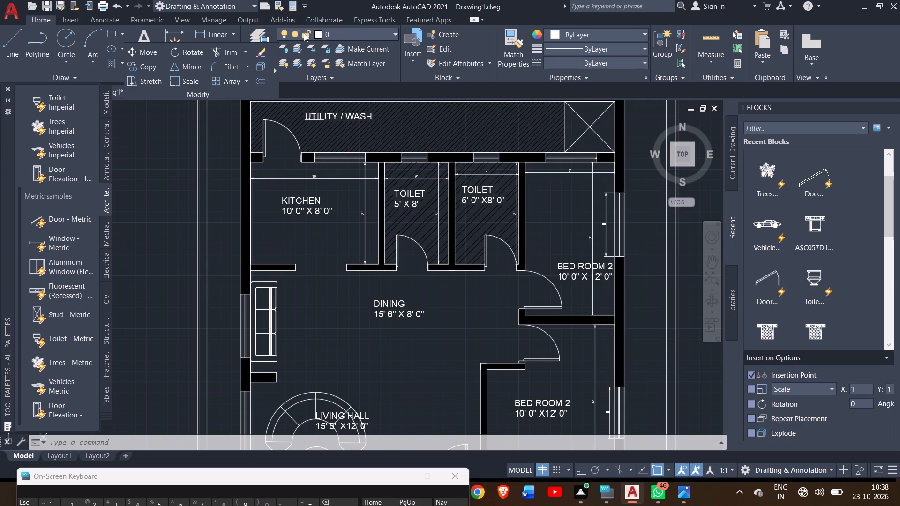
Put the curved living hall sofa set and the sofa beside the dining area on the FURNITURE layer, keeping its index colour 150.
{"action": "left_click", "coordinate": [322, 32]}
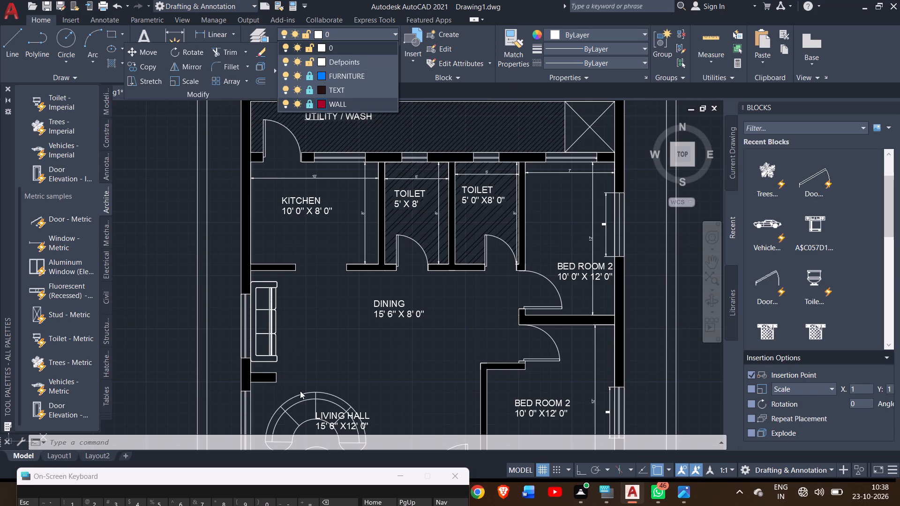
{"action": "right_click", "coordinate": [323, 365]}
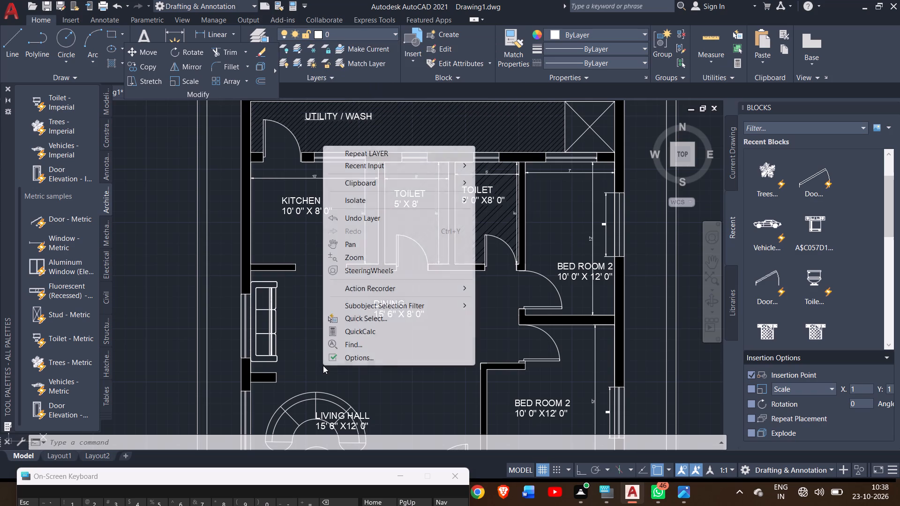
{"action": "left_click", "coordinate": [295, 394]}
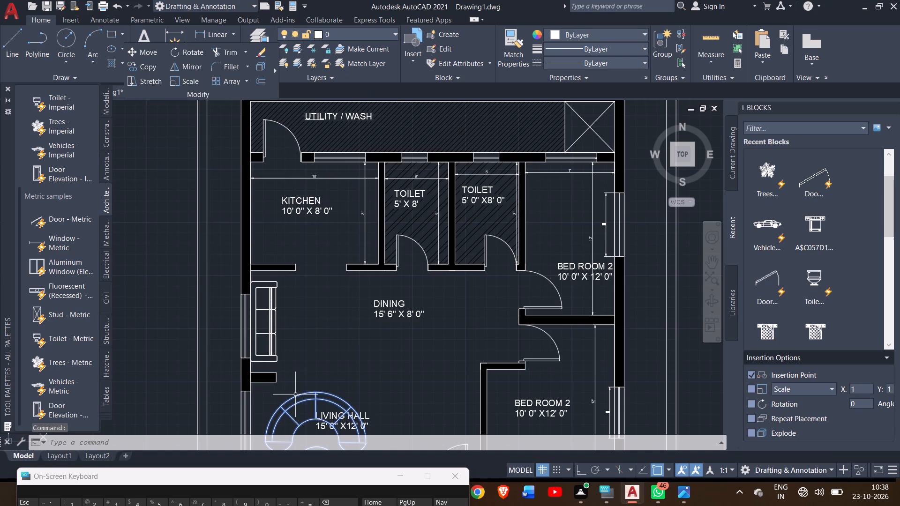
{"action": "left_click", "coordinate": [295, 394]}
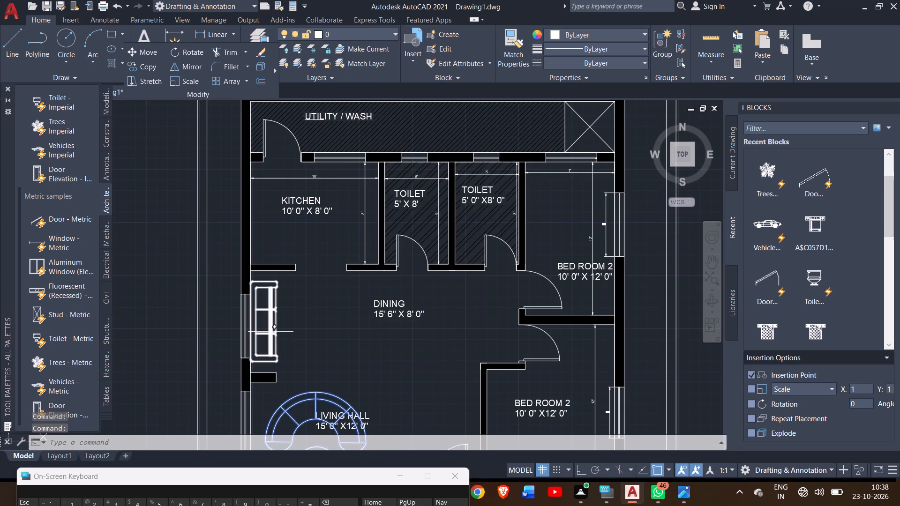
{"action": "left_click", "coordinate": [270, 331]}
{"action": "scroll", "coordinate": [270, 331], "scroll_direction": "down", "scroll_amount": 2, "text": "ctrl"}
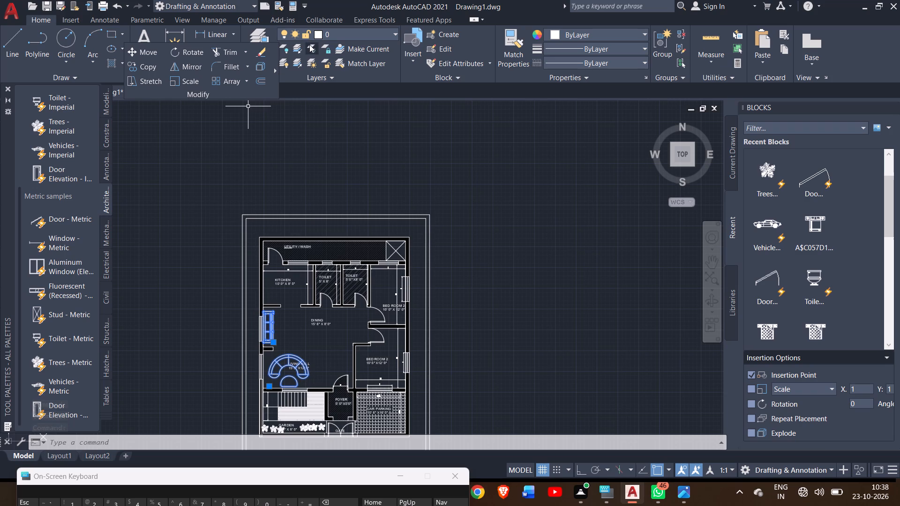
{"action": "left_click", "coordinate": [317, 33]}
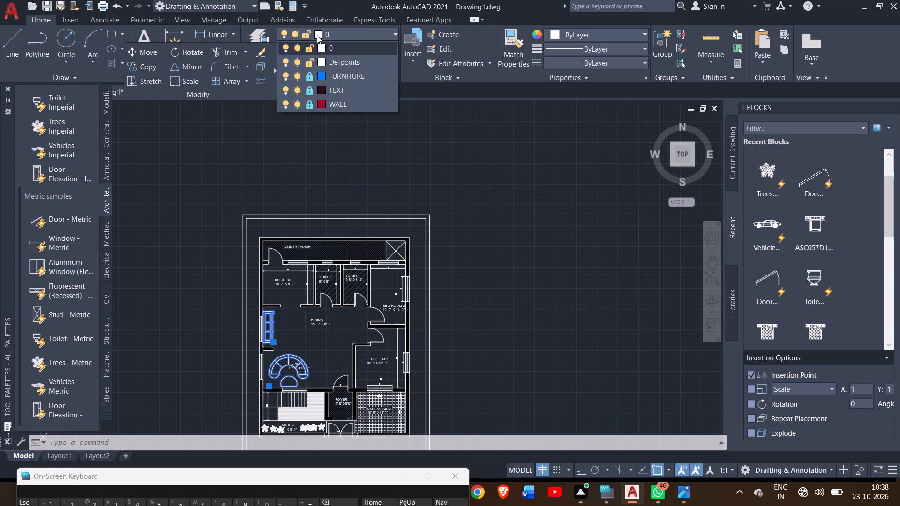
{"action": "left_click", "coordinate": [322, 74]}
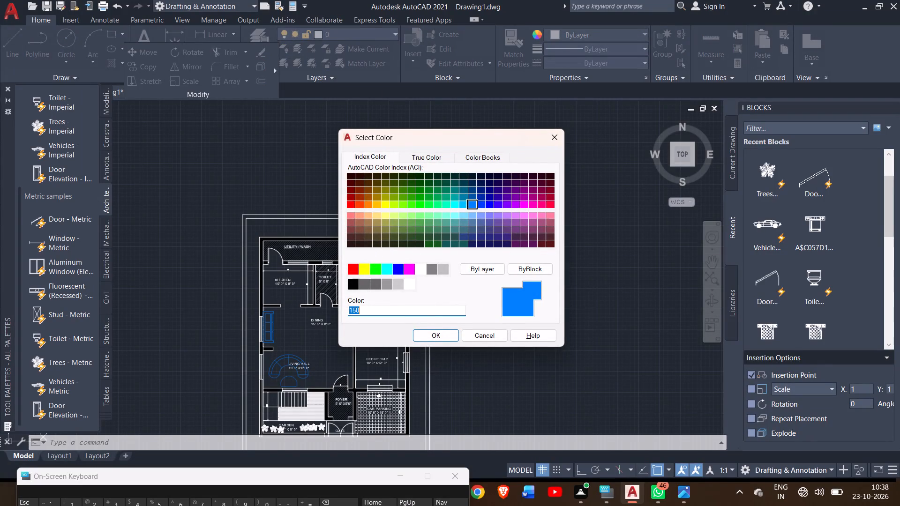
{"action": "left_click", "coordinate": [433, 331]}
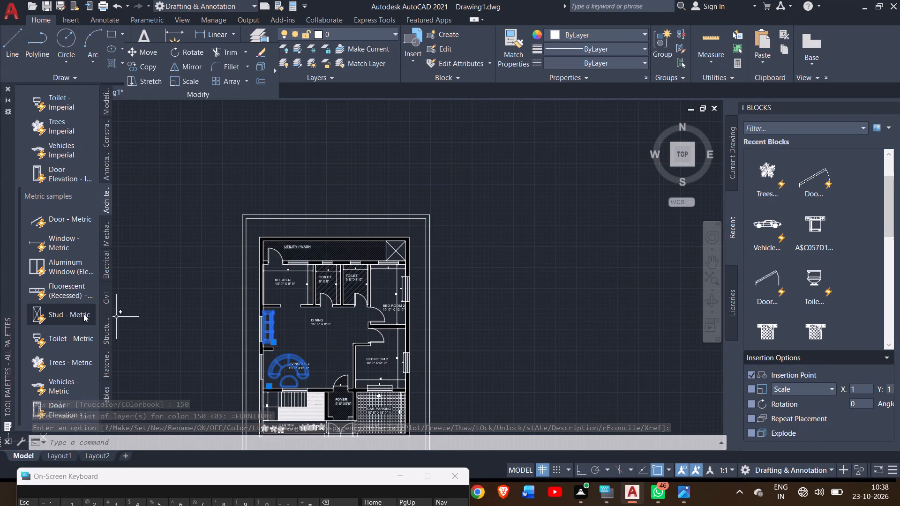
{"action": "right_click", "coordinate": [135, 333]}
{"action": "double_click", "coordinate": [135, 333]}
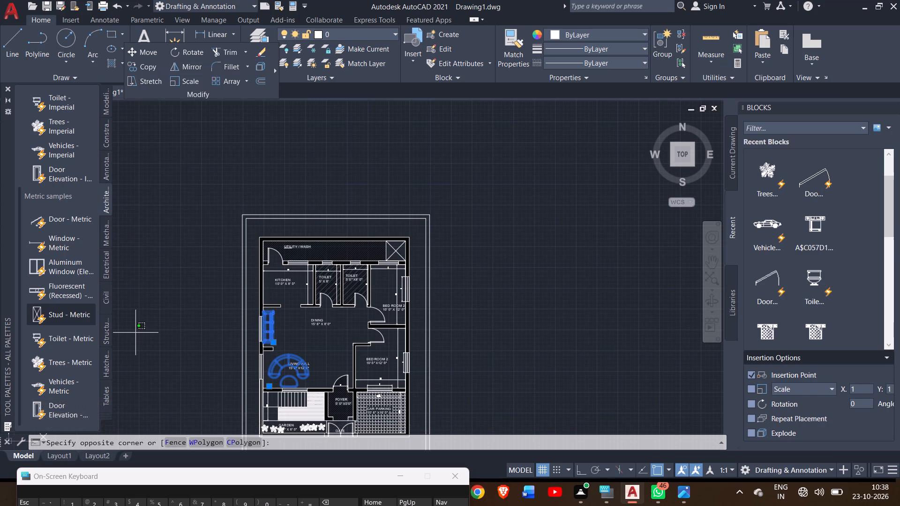
{"action": "left_click", "coordinate": [150, 364]}
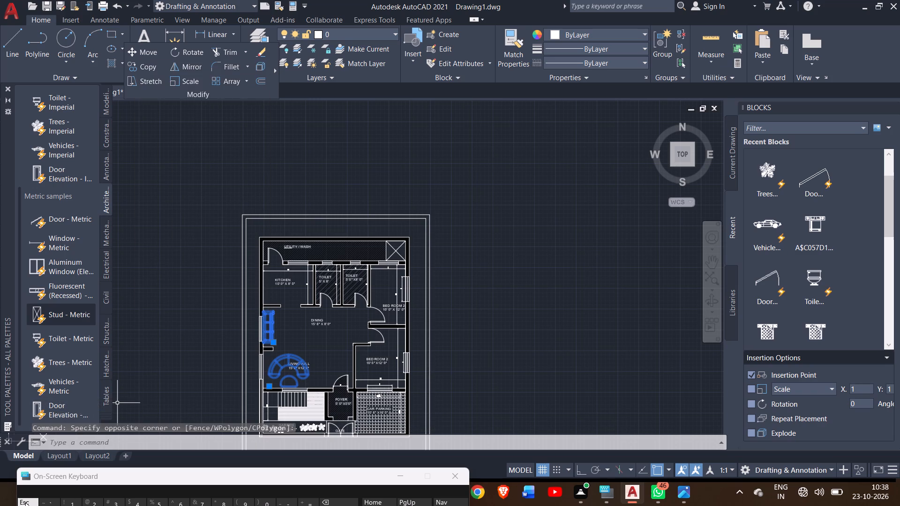
{"action": "key", "text": "Escape"}
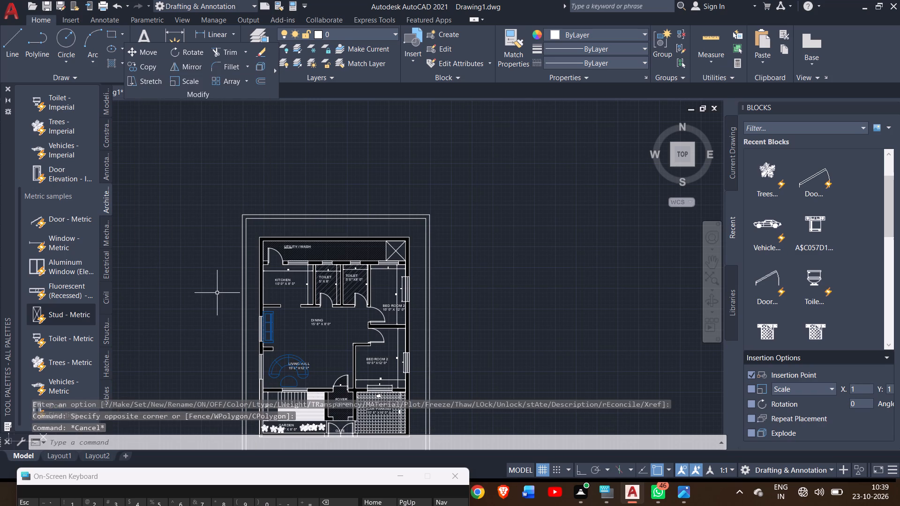
Select both plot boundary outlines, the building's outer wall outline and the inner wall faces along the kitchen and UTILITY / WASH.
{"action": "left_click", "coordinate": [256, 218]}
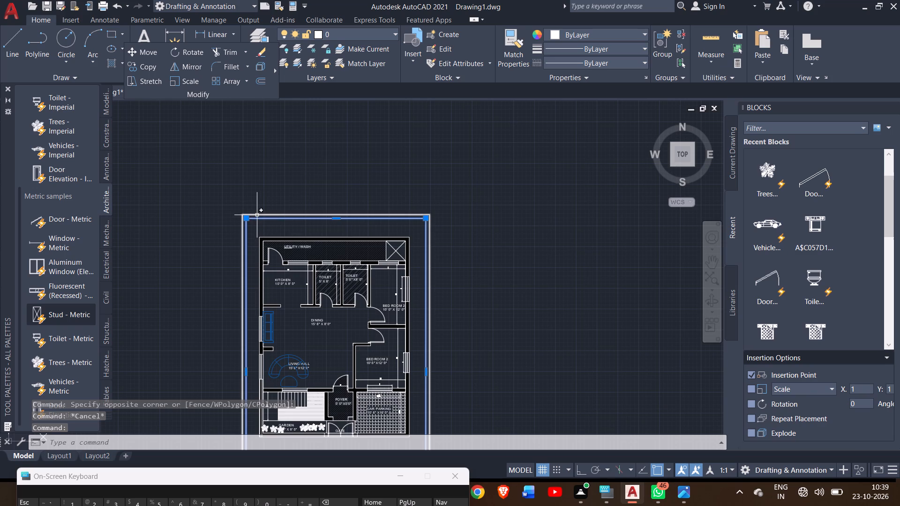
{"action": "left_click", "coordinate": [258, 215]}
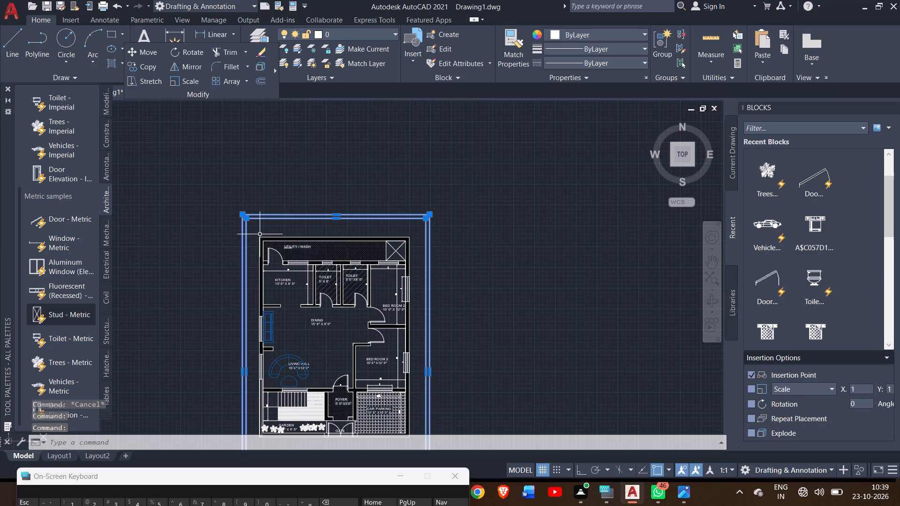
{"action": "left_click", "coordinate": [261, 237]}
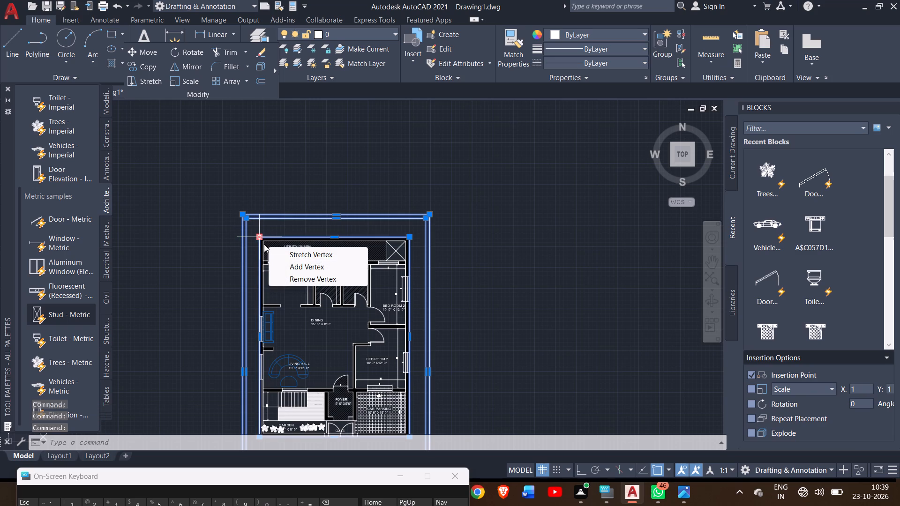
{"action": "scroll", "coordinate": [264, 244], "scroll_direction": "up", "scroll_amount": 1, "text": "ctrl"}
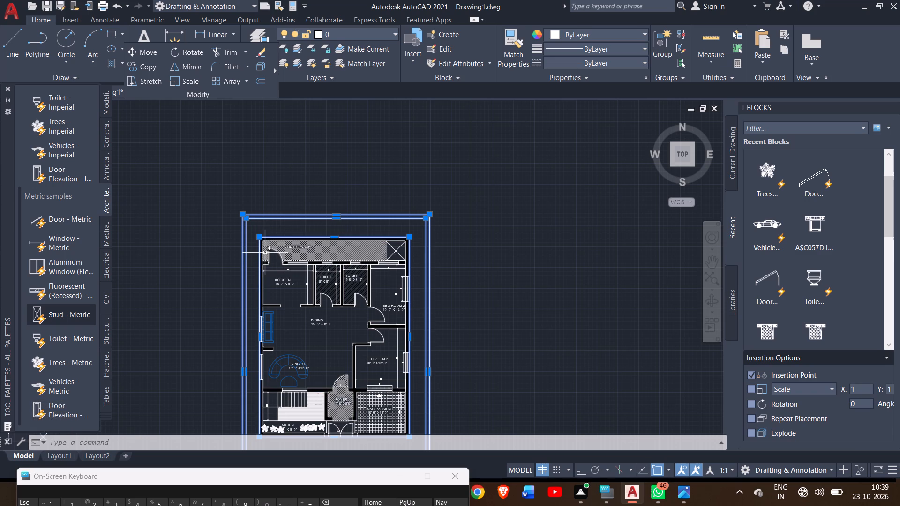
{"action": "scroll", "coordinate": [271, 284], "scroll_direction": "up", "scroll_amount": 4, "text": "ctrl"}
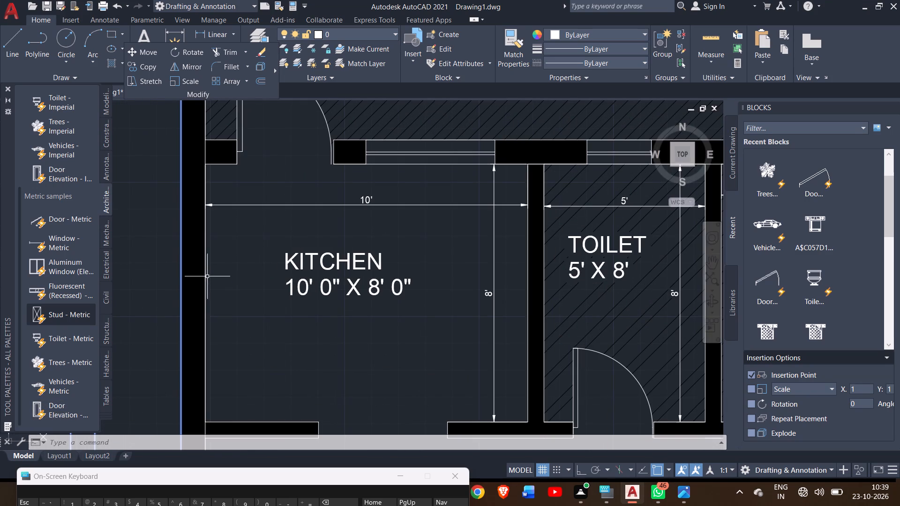
{"action": "left_click", "coordinate": [207, 275]}
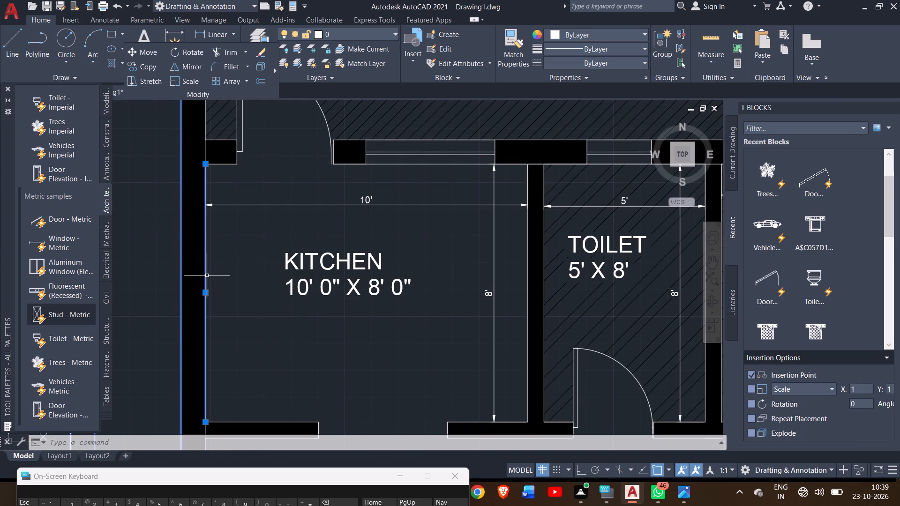
{"action": "scroll", "coordinate": [221, 287], "scroll_direction": "down", "scroll_amount": 1, "text": "ctrl"}
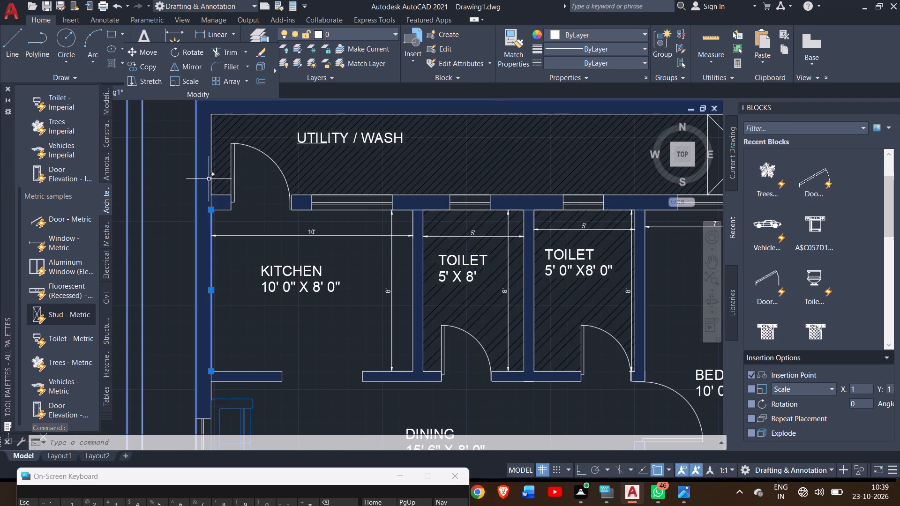
{"action": "left_click", "coordinate": [211, 137]}
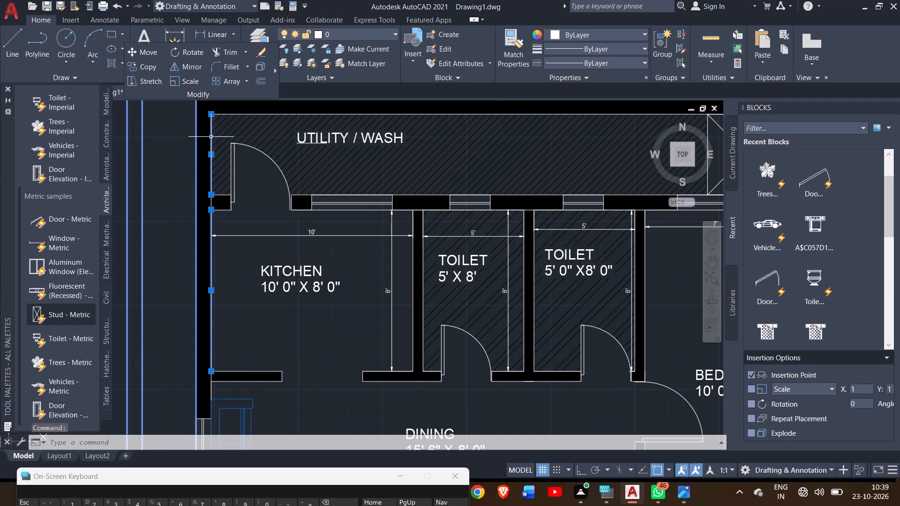
{"action": "left_click", "coordinate": [262, 114]}
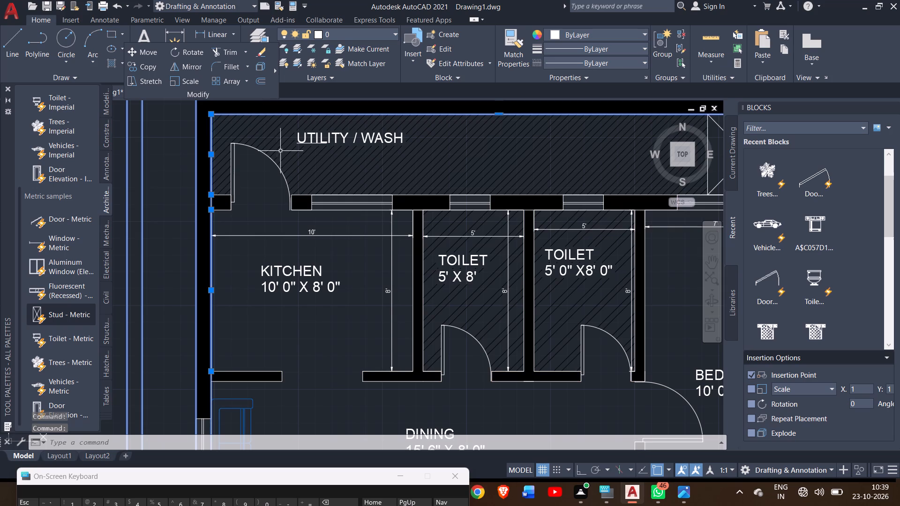
{"action": "scroll", "coordinate": [309, 175], "scroll_direction": "down", "scroll_amount": 1, "text": "ctrl"}
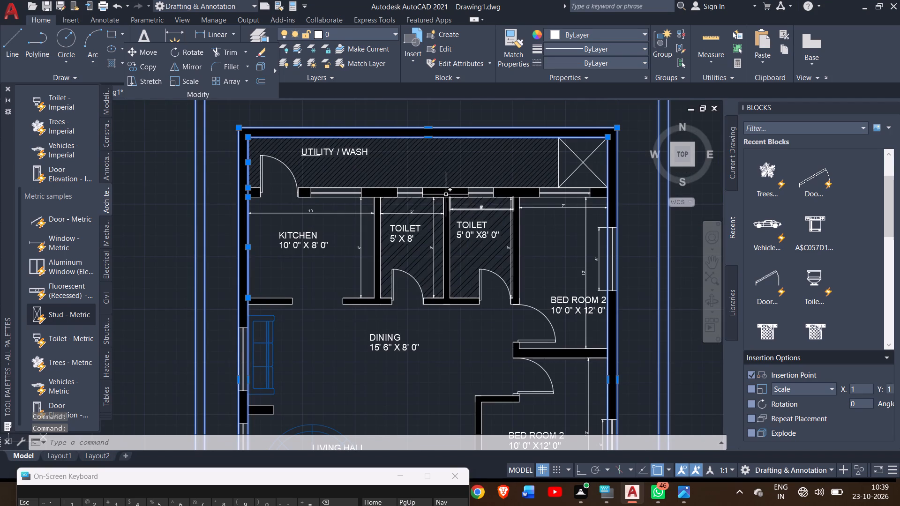
Add the wall lines between the kitchen and UTILITY / WASH, around the door and window openings, to the selection.
{"action": "left_click", "coordinate": [321, 187]}
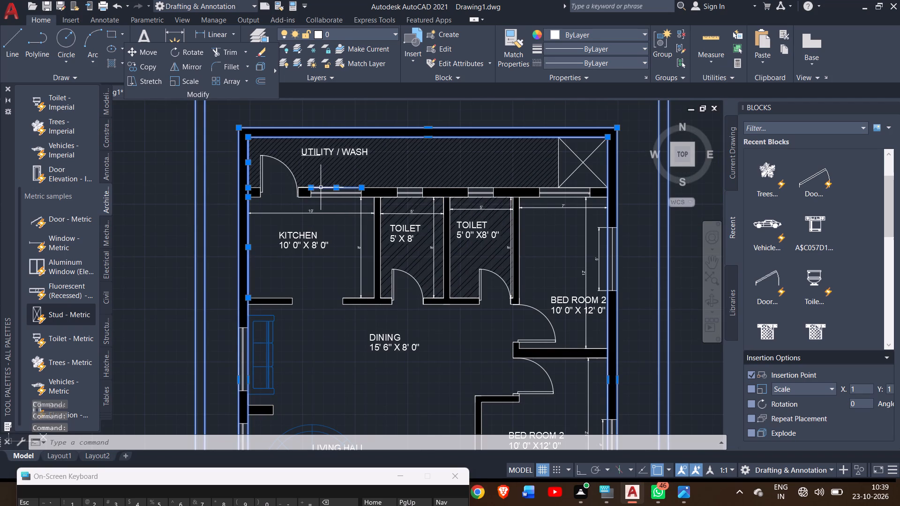
{"action": "scroll", "coordinate": [288, 195], "scroll_direction": "up", "scroll_amount": 2, "text": "ctrl"}
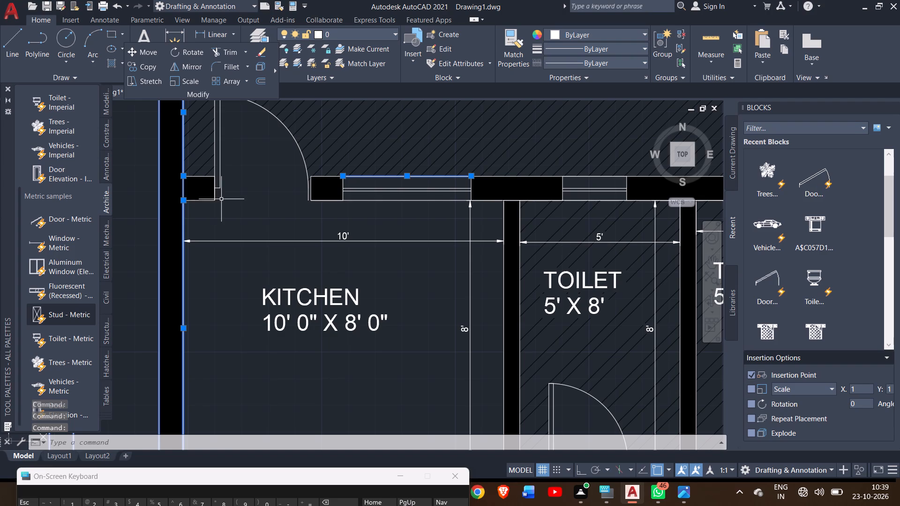
{"action": "left_click", "coordinate": [204, 201]}
{"action": "left_click", "coordinate": [215, 187]}
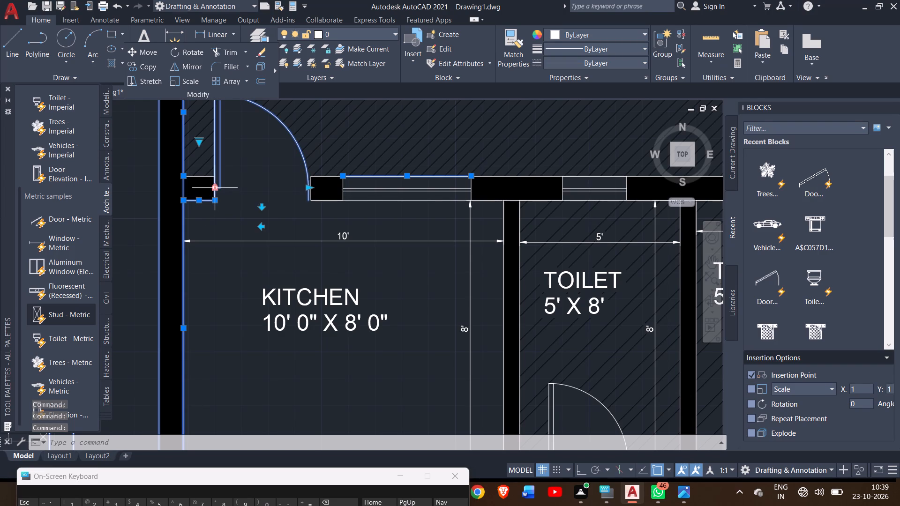
{"action": "left_click", "coordinate": [194, 178]}
{"action": "left_click", "coordinate": [324, 178]}
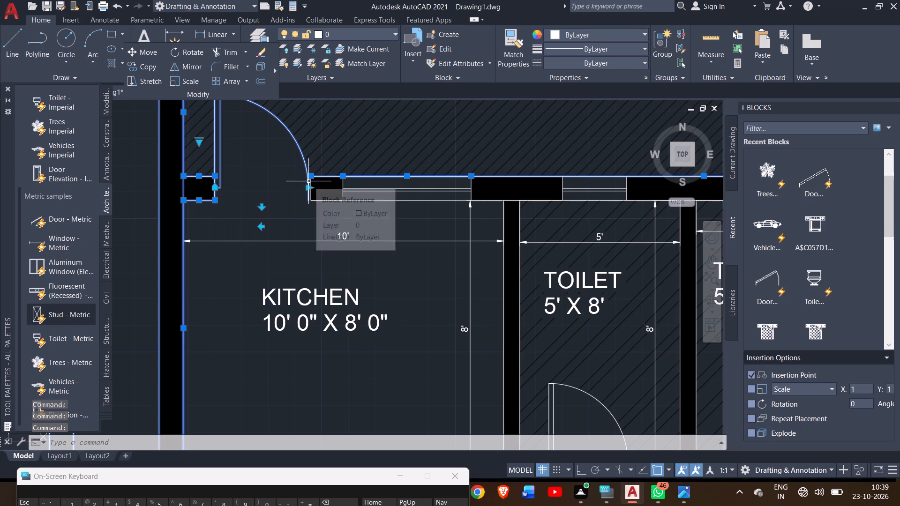
{"action": "left_click", "coordinate": [311, 189]}
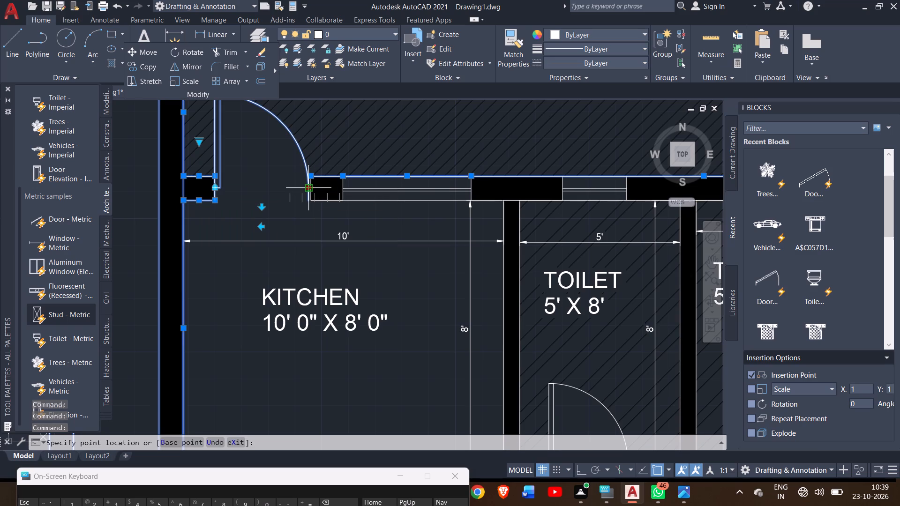
{"action": "left_click", "coordinate": [312, 197]}
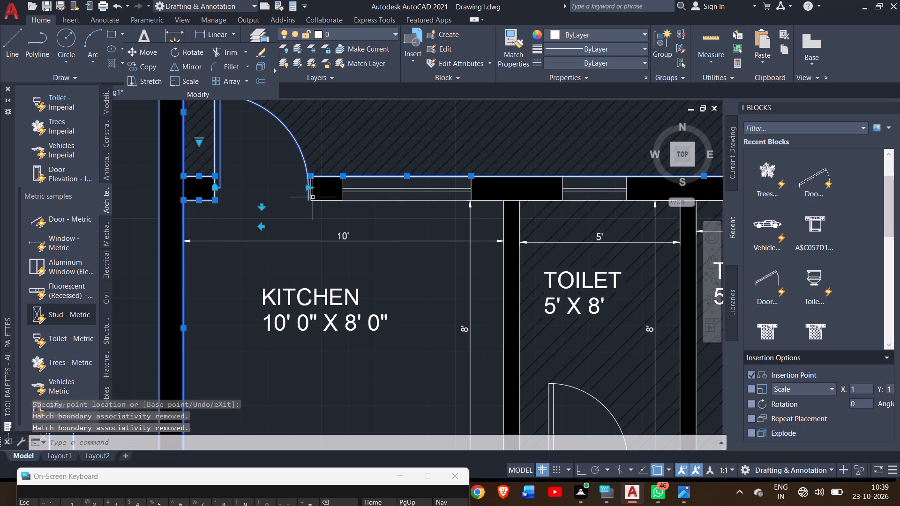
{"action": "left_click", "coordinate": [337, 201]}
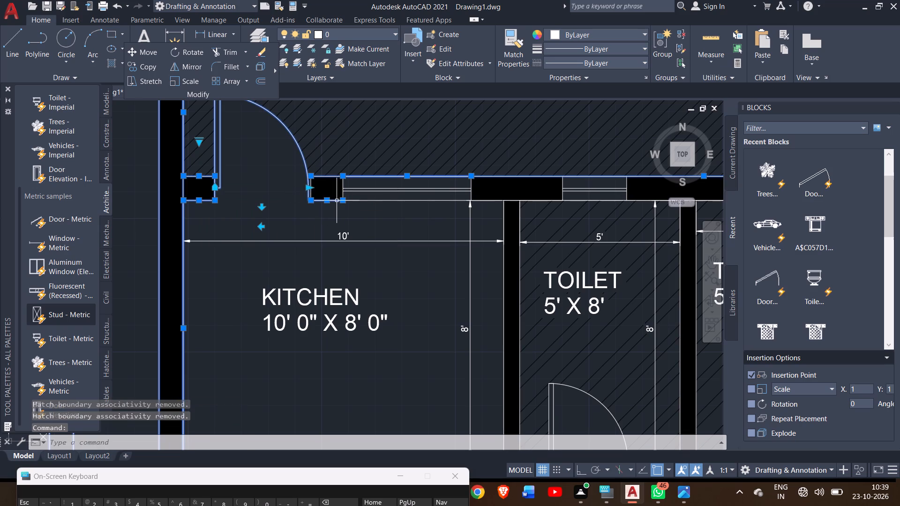
{"action": "left_click", "coordinate": [352, 201]}
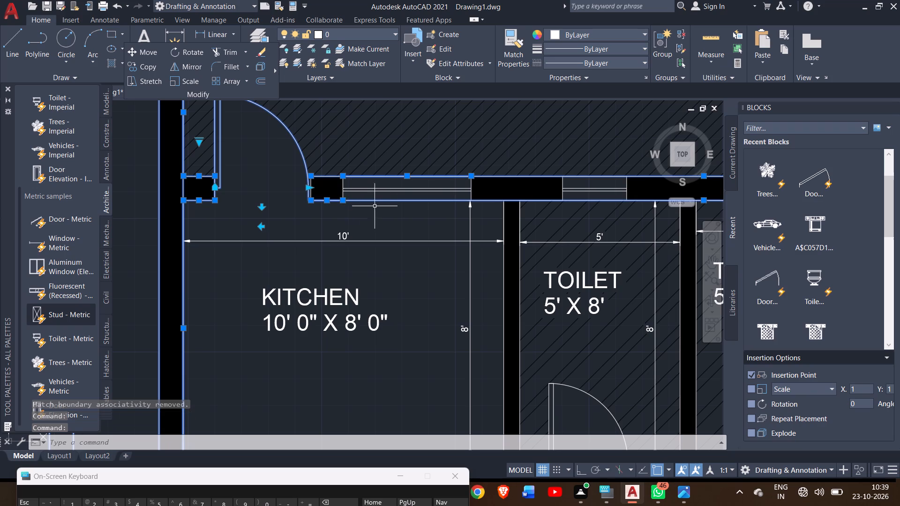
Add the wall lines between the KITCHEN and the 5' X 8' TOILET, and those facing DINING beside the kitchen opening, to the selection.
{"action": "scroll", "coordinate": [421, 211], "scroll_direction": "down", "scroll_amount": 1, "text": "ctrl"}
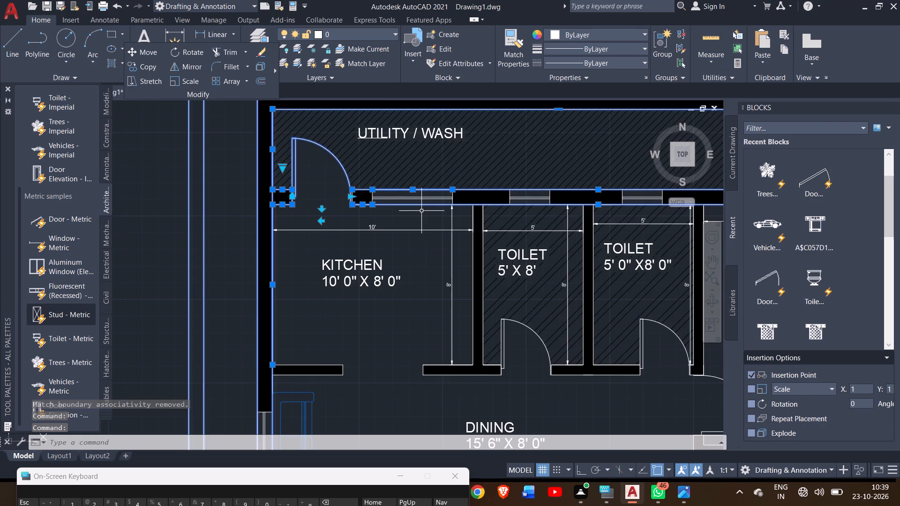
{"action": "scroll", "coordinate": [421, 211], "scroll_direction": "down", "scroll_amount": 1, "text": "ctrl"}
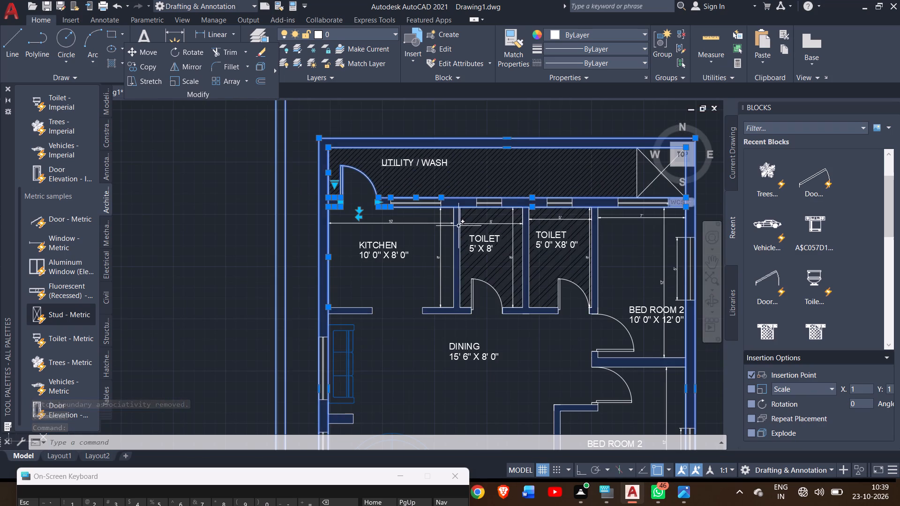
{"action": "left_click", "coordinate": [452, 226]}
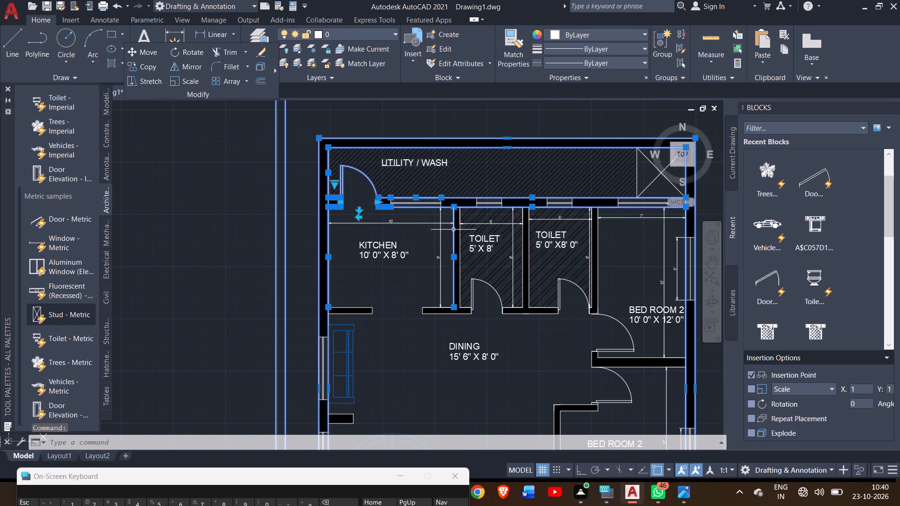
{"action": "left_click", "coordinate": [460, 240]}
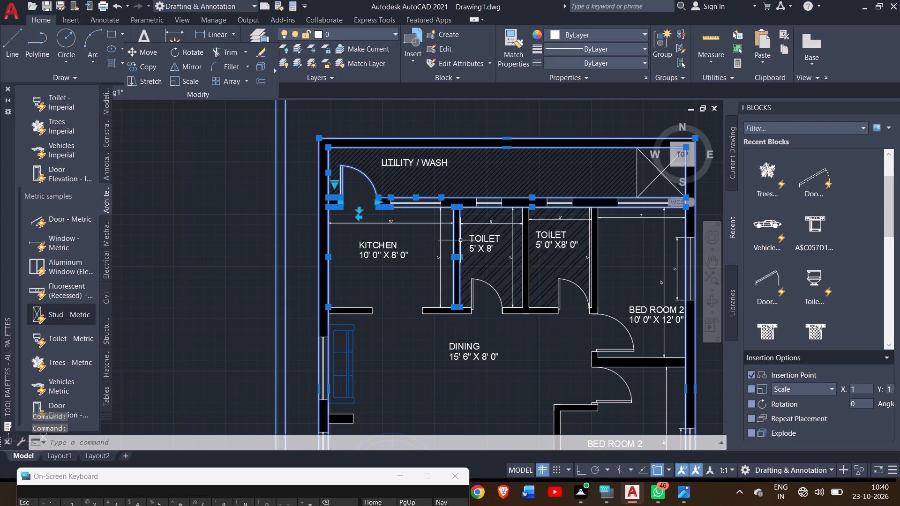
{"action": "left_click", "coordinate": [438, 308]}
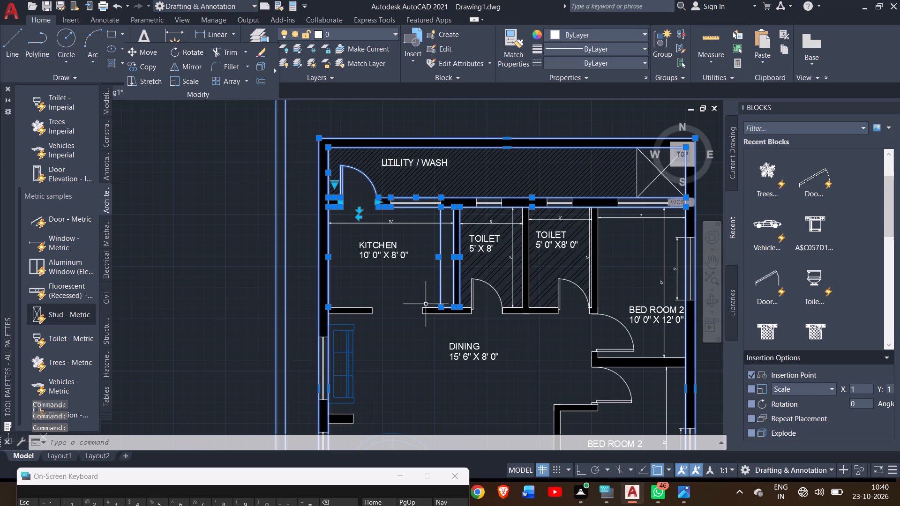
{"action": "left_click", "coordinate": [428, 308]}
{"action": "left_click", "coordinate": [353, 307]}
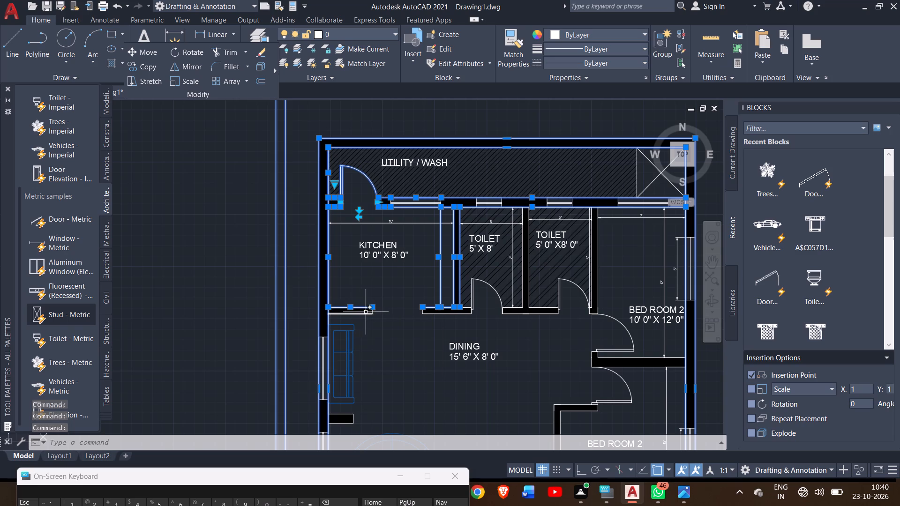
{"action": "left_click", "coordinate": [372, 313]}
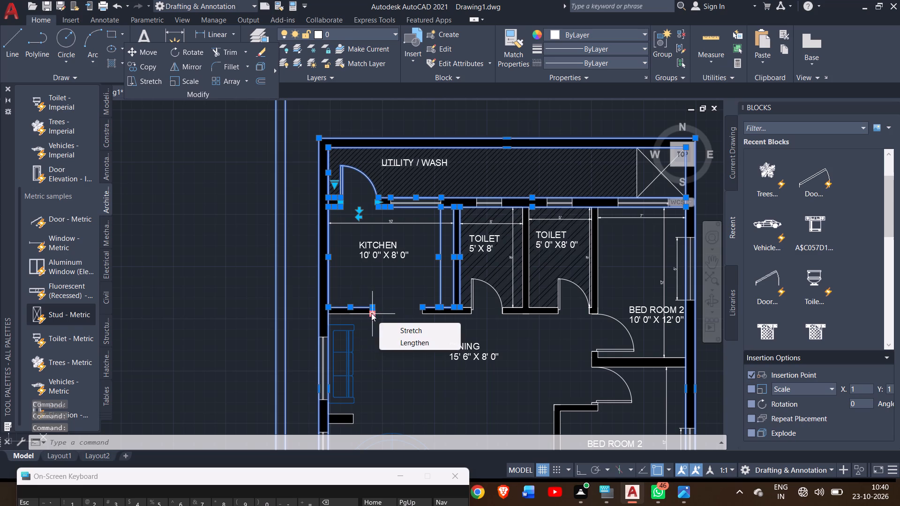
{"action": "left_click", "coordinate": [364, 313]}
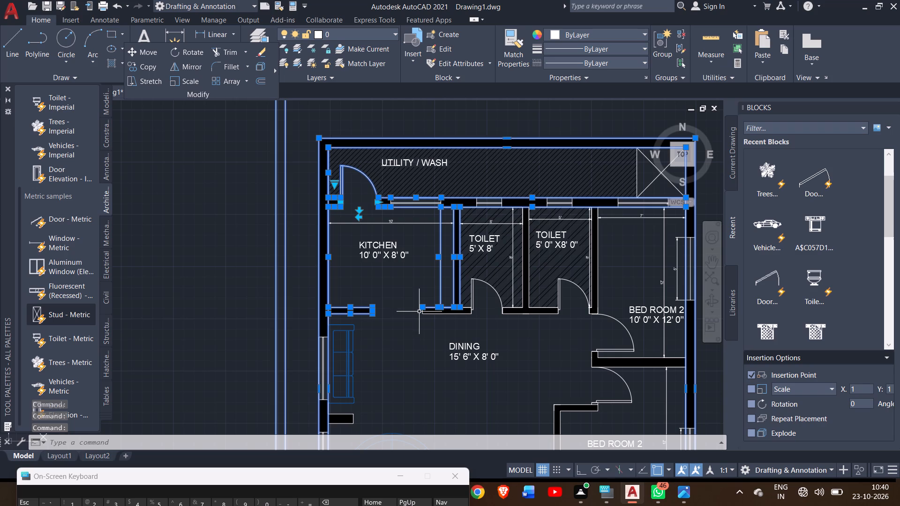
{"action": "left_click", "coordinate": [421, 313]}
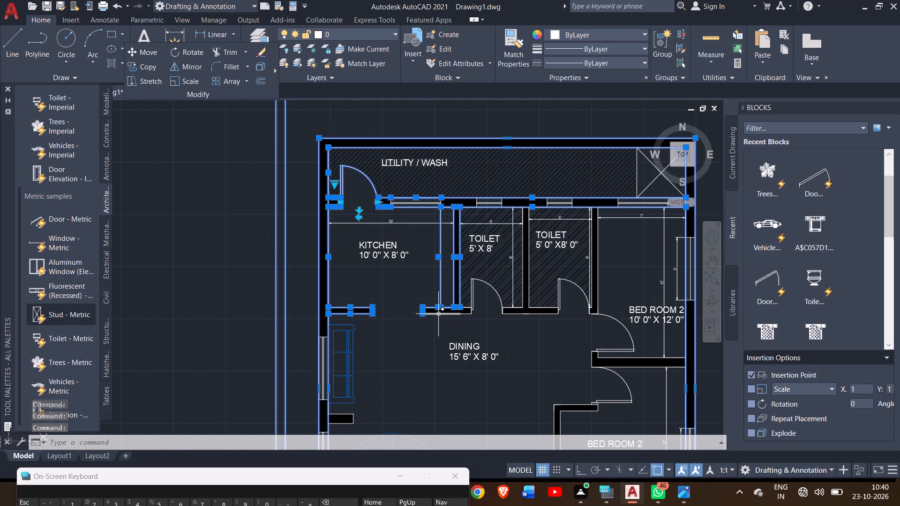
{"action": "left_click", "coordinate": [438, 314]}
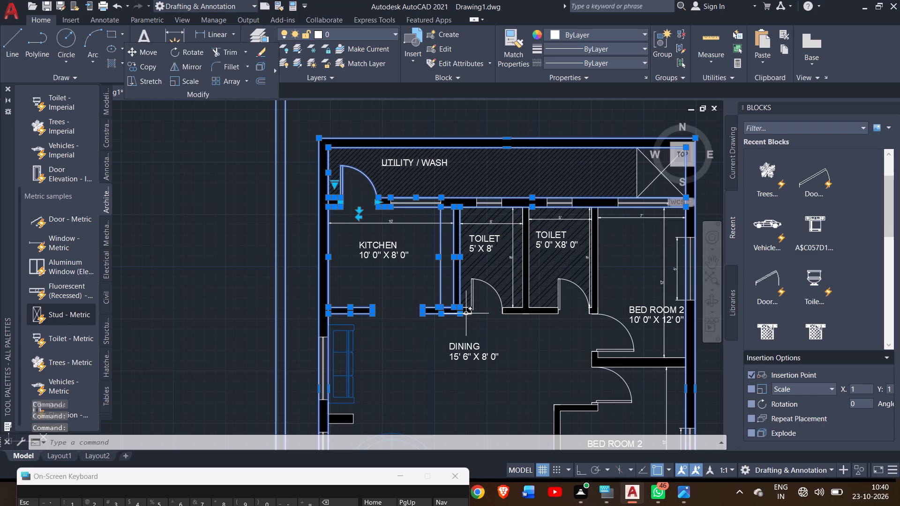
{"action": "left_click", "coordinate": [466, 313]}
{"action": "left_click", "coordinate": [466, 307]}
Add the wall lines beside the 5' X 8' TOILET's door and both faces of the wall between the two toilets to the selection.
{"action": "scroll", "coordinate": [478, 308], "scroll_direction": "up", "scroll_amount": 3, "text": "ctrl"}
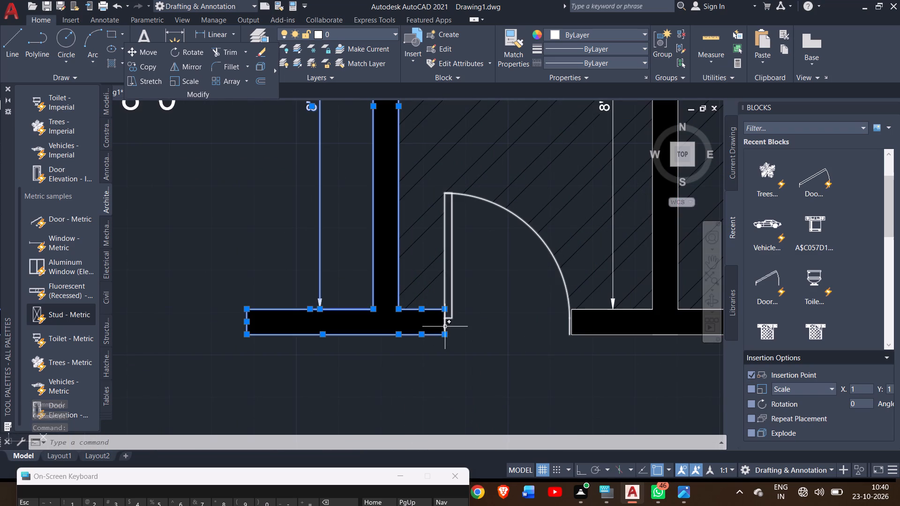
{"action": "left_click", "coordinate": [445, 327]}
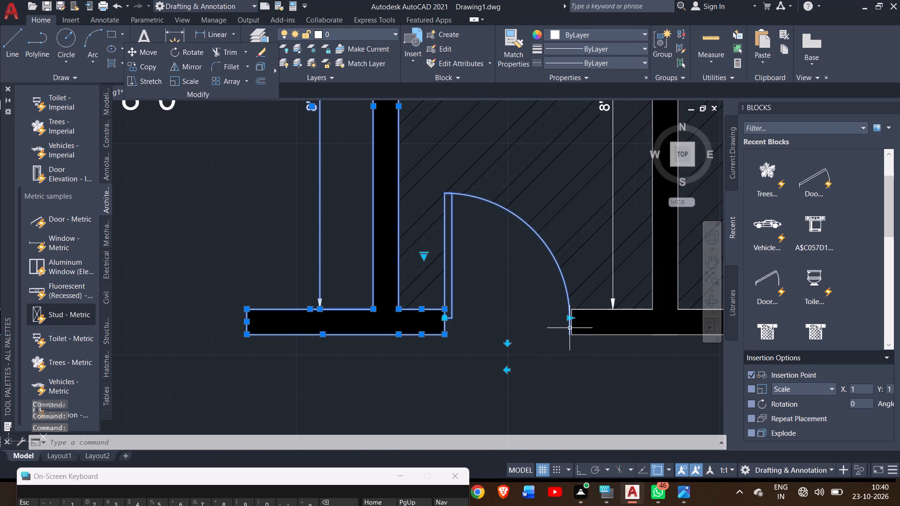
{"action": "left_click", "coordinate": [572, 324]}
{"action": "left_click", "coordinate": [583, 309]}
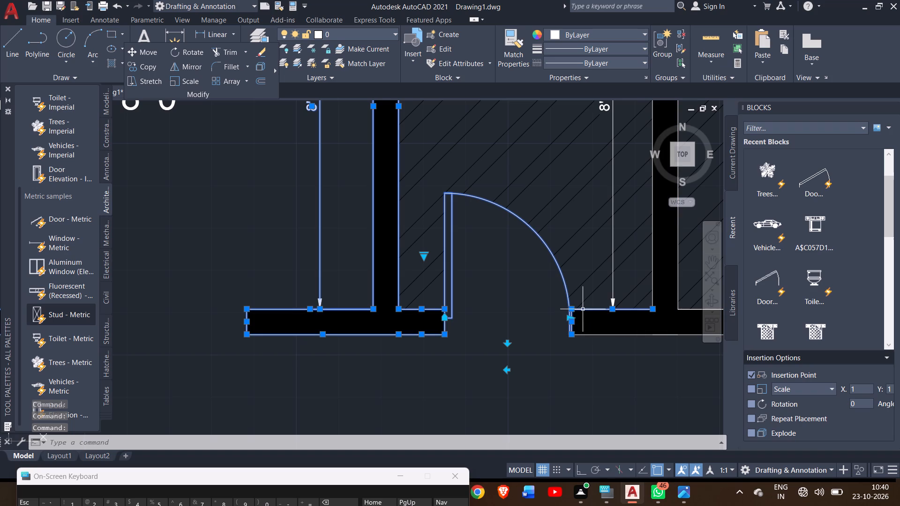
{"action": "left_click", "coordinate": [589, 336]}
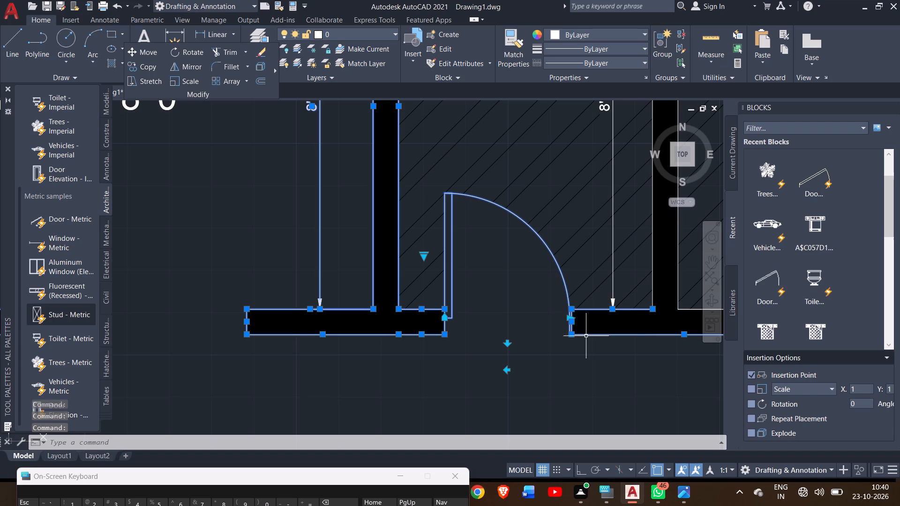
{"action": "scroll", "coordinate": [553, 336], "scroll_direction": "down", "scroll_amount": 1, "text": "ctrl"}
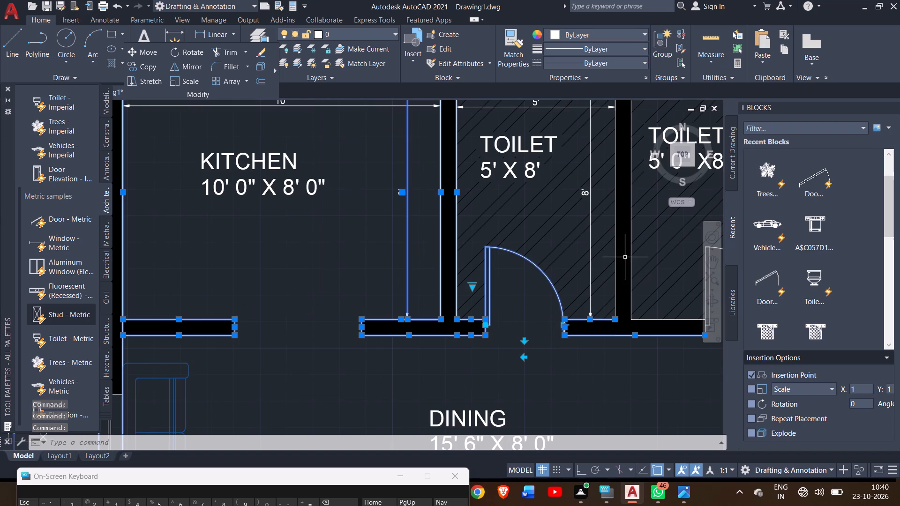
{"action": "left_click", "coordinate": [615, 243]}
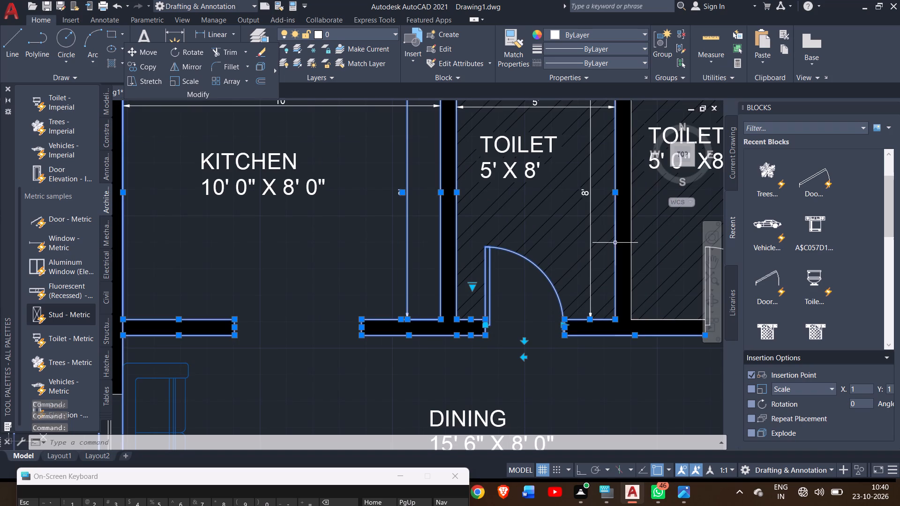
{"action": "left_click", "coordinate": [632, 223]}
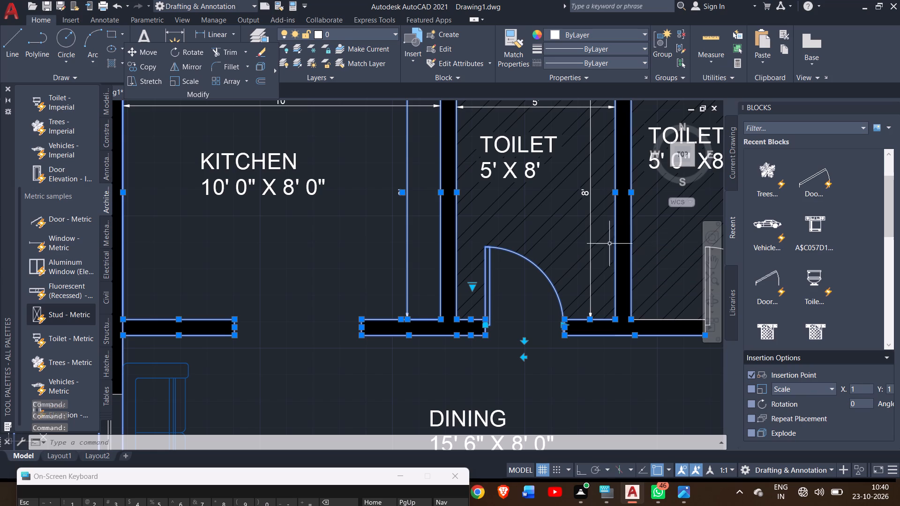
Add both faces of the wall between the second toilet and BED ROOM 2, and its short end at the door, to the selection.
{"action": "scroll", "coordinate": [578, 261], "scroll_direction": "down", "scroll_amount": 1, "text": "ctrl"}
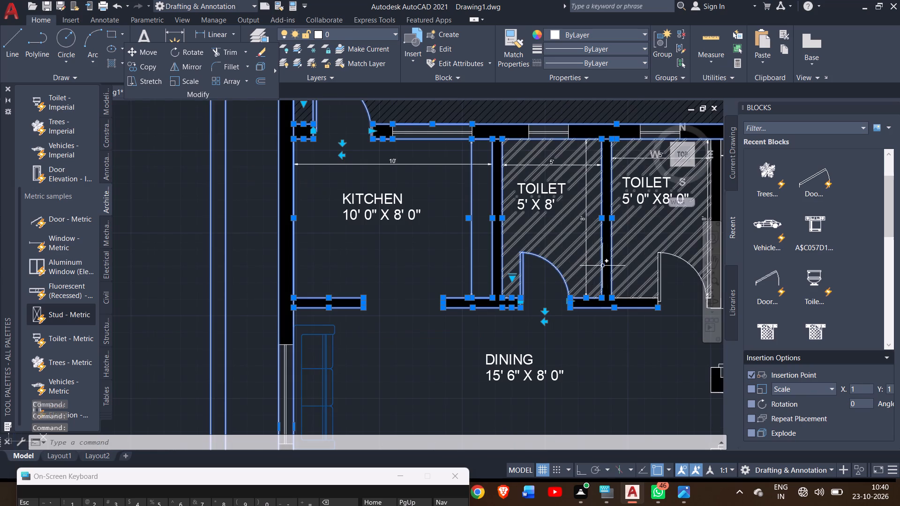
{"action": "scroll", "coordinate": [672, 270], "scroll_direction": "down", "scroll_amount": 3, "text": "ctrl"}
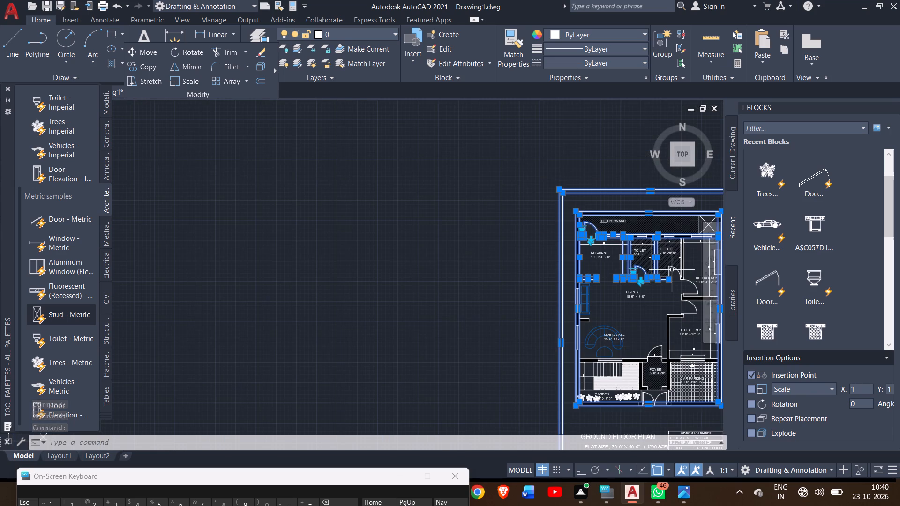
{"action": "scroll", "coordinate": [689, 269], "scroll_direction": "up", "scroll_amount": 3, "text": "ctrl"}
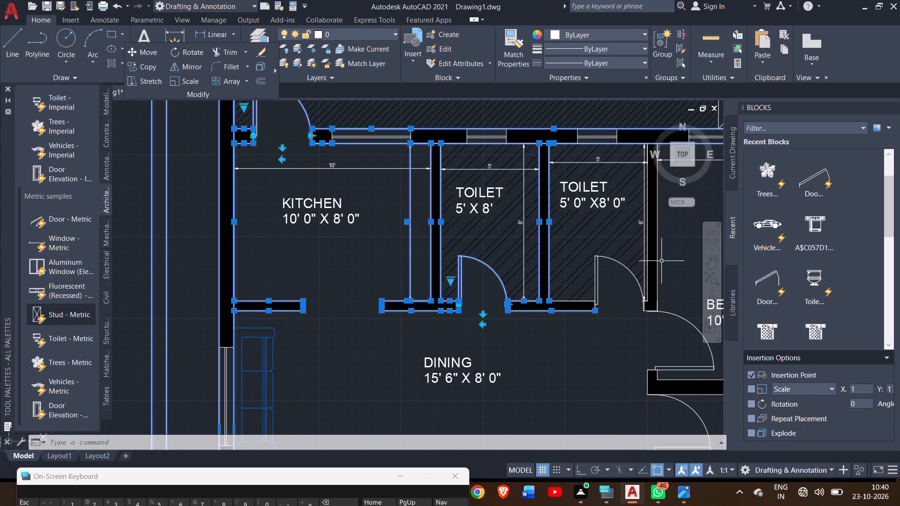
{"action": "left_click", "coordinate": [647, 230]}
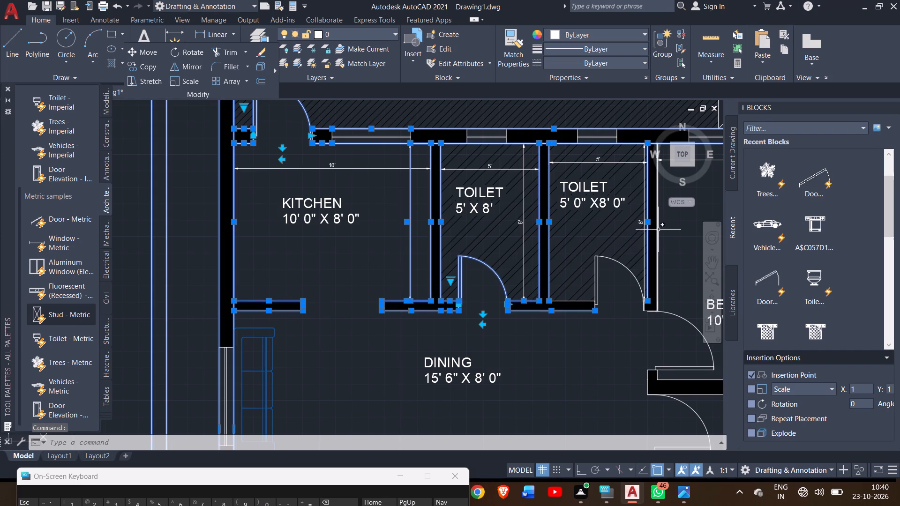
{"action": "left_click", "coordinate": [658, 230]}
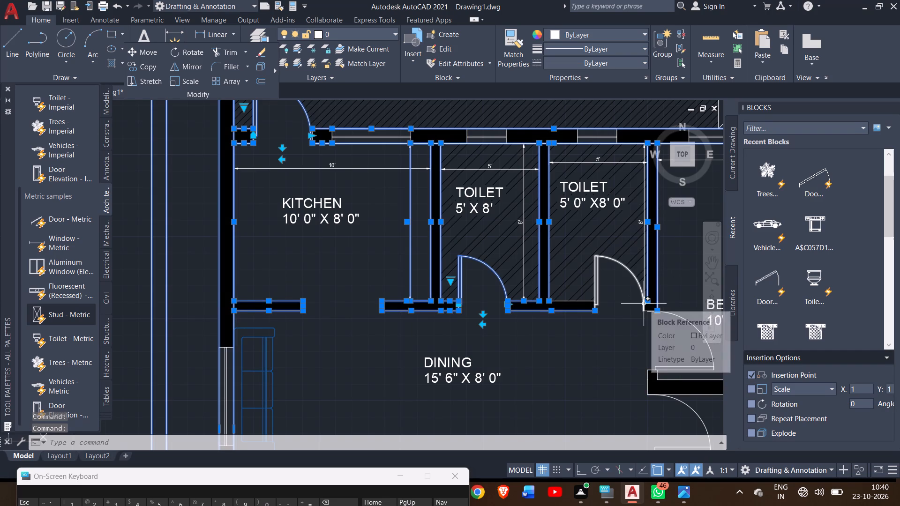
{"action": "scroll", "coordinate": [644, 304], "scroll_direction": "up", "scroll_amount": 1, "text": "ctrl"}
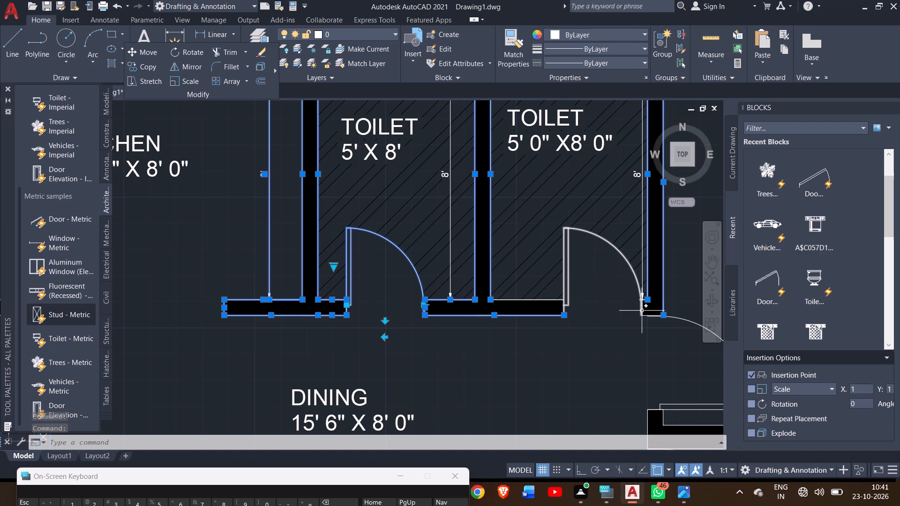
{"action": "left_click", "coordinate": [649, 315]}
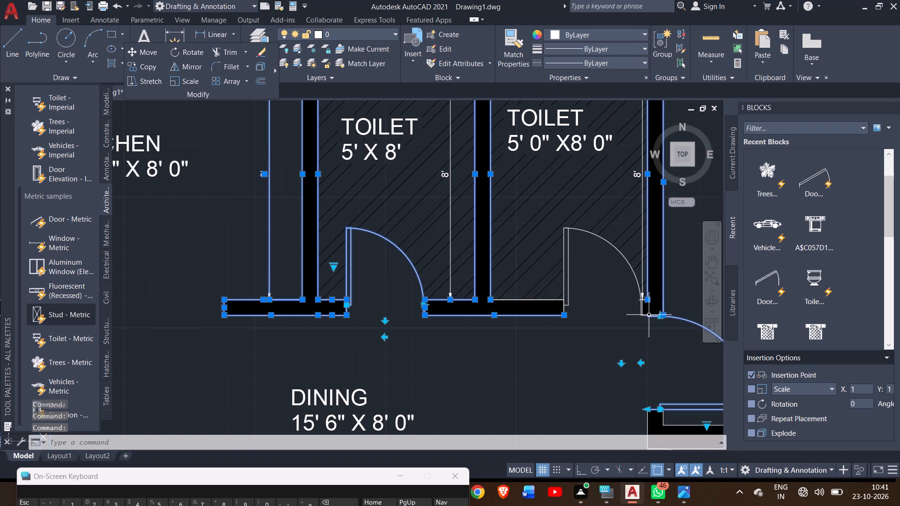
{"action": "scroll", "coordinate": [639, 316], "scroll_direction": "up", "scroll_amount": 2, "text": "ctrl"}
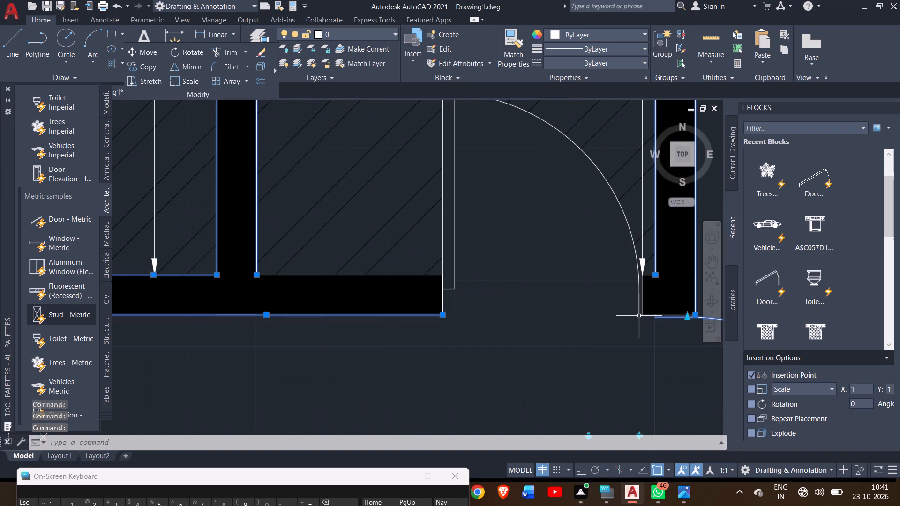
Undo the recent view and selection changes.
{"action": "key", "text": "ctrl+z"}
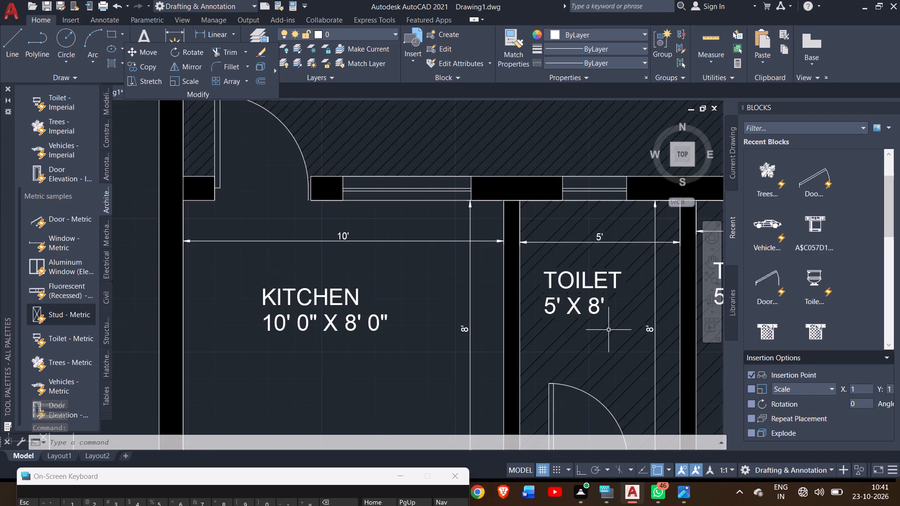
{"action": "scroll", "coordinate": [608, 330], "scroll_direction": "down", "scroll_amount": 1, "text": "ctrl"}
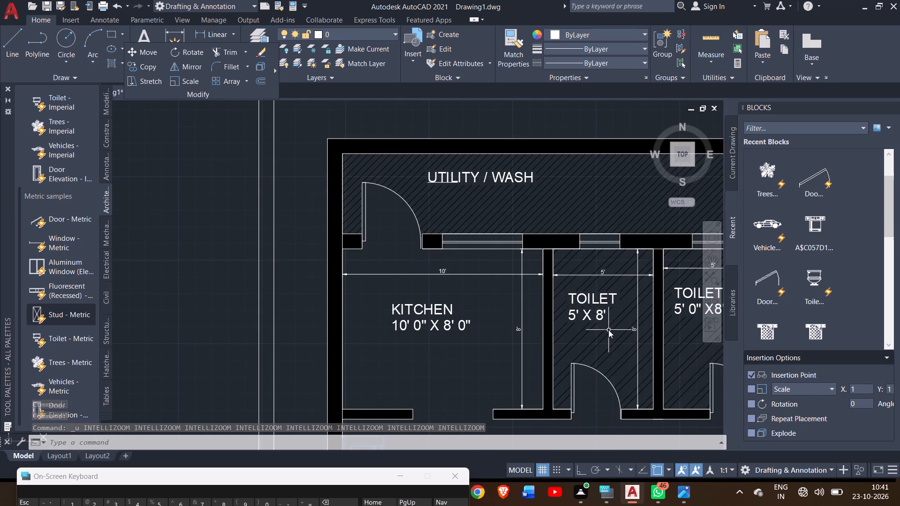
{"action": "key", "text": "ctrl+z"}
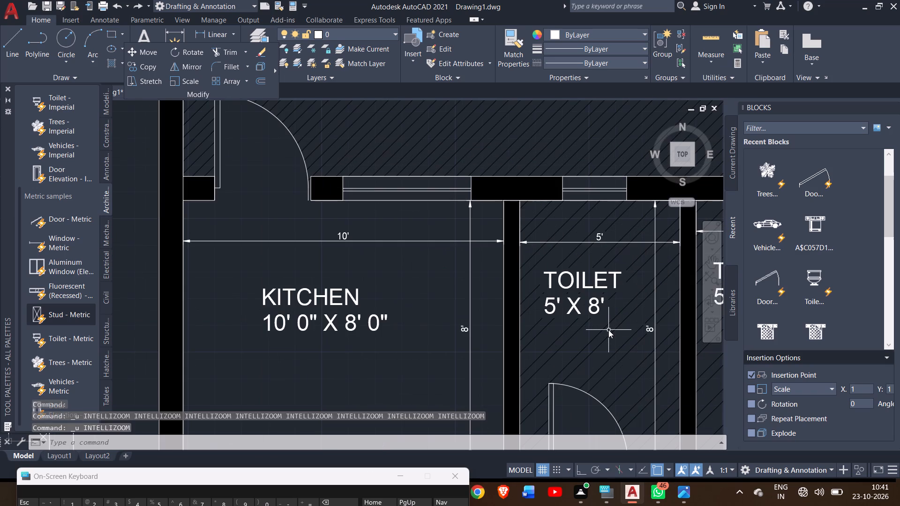
Select the building's outer wall outline, the kitchen's outer-wall inner face, and the inner wall faces around UTILITY / WASH.
{"action": "scroll", "coordinate": [435, 258], "scroll_direction": "down", "scroll_amount": 2, "text": "ctrl"}
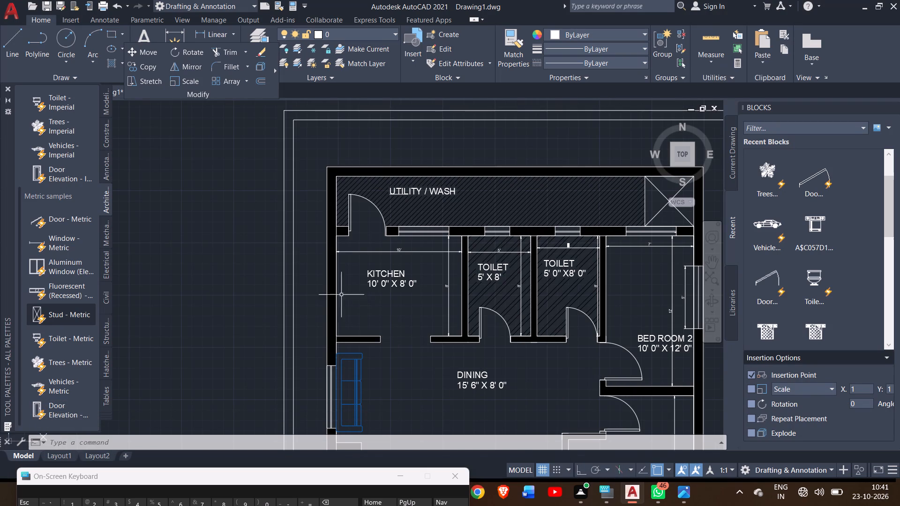
{"action": "left_click", "coordinate": [326, 283]}
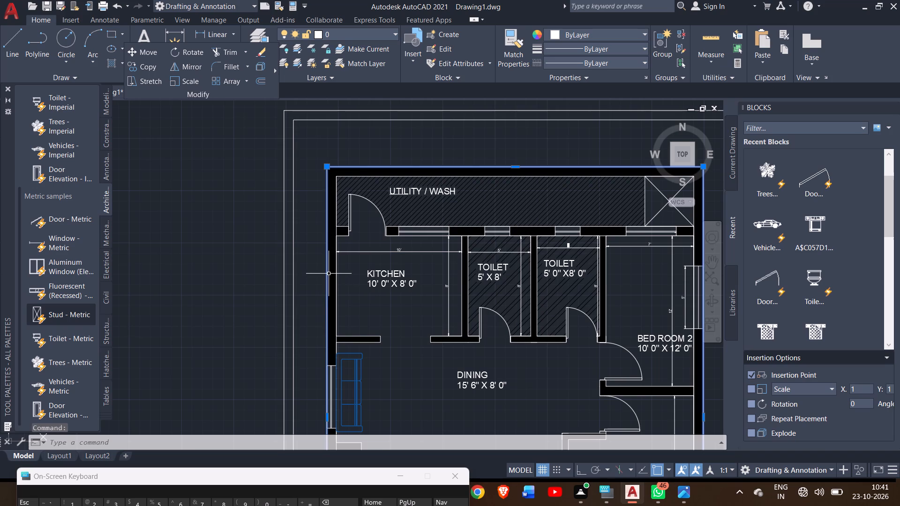
{"action": "scroll", "coordinate": [329, 274], "scroll_direction": "up", "scroll_amount": 2, "text": "ctrl"}
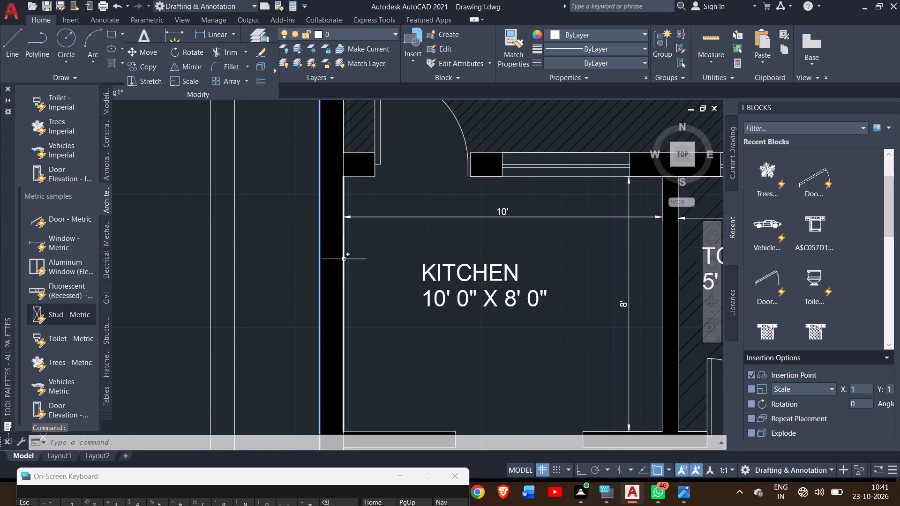
{"action": "left_click", "coordinate": [344, 259]}
{"action": "scroll", "coordinate": [382, 261], "scroll_direction": "down", "scroll_amount": 2, "text": "ctrl"}
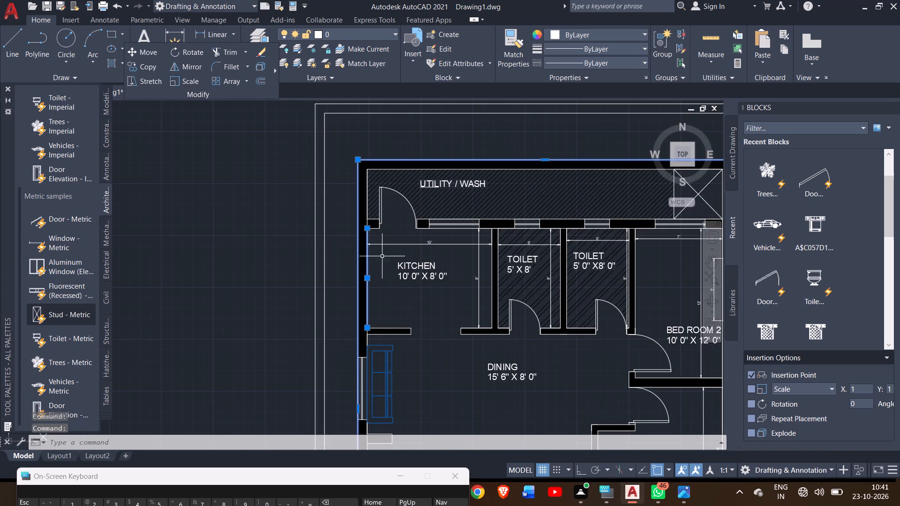
{"action": "left_click", "coordinate": [367, 202]}
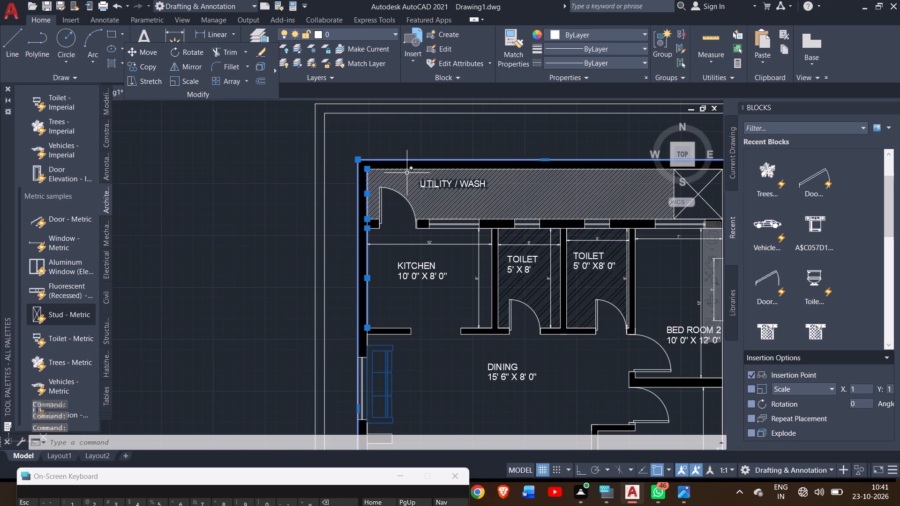
{"action": "left_click", "coordinate": [422, 168]}
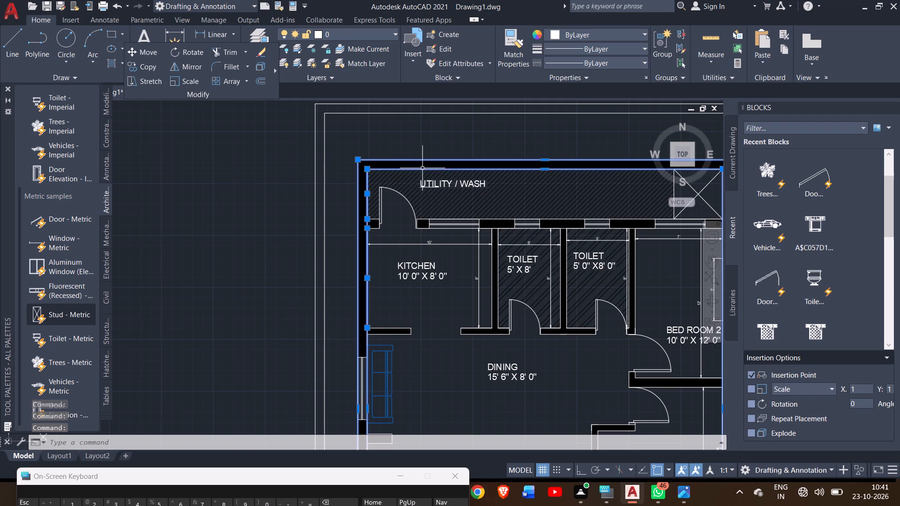
Add the wall lines between UTILITY / WASH and KITCHEN, on both sides of the door and along the window, to the selection.
{"action": "scroll", "coordinate": [432, 249], "scroll_direction": "down", "scroll_amount": 1, "text": "ctrl"}
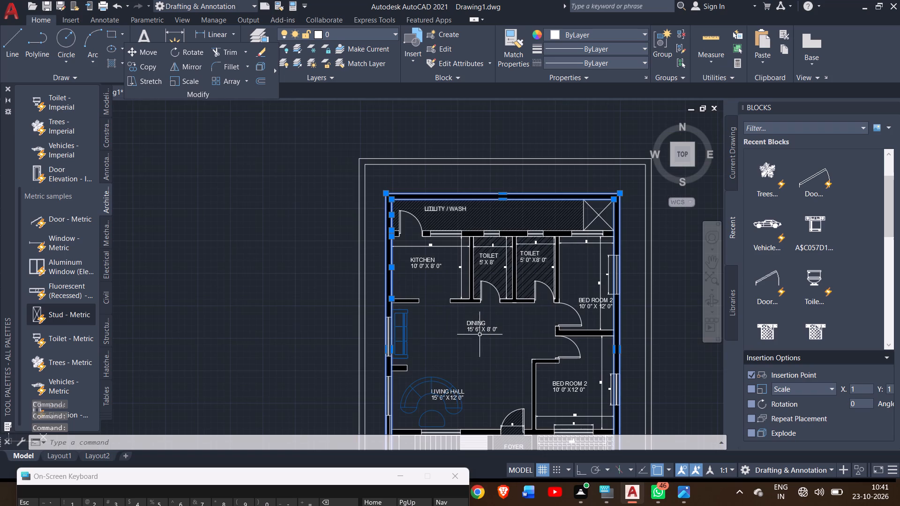
{"action": "scroll", "coordinate": [430, 289], "scroll_direction": "up", "scroll_amount": 1, "text": "ctrl"}
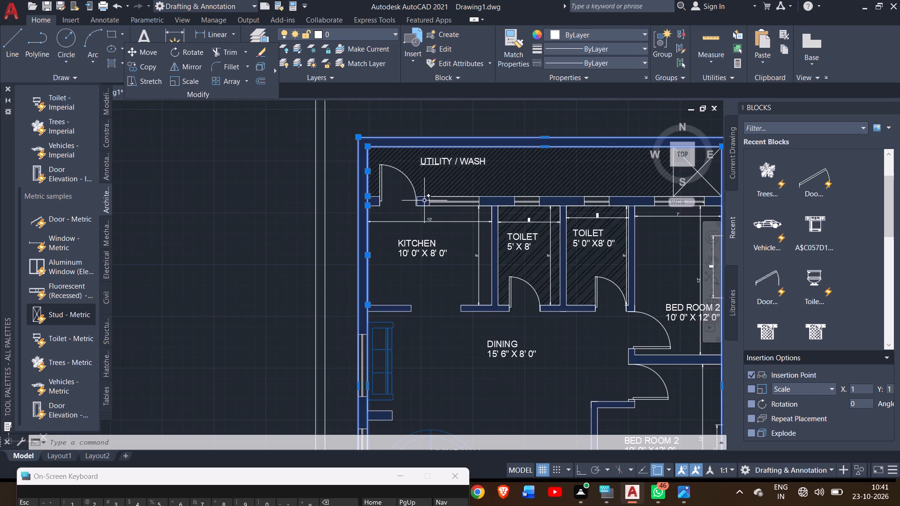
{"action": "scroll", "coordinate": [424, 200], "scroll_direction": "up", "scroll_amount": 3, "text": "ctrl"}
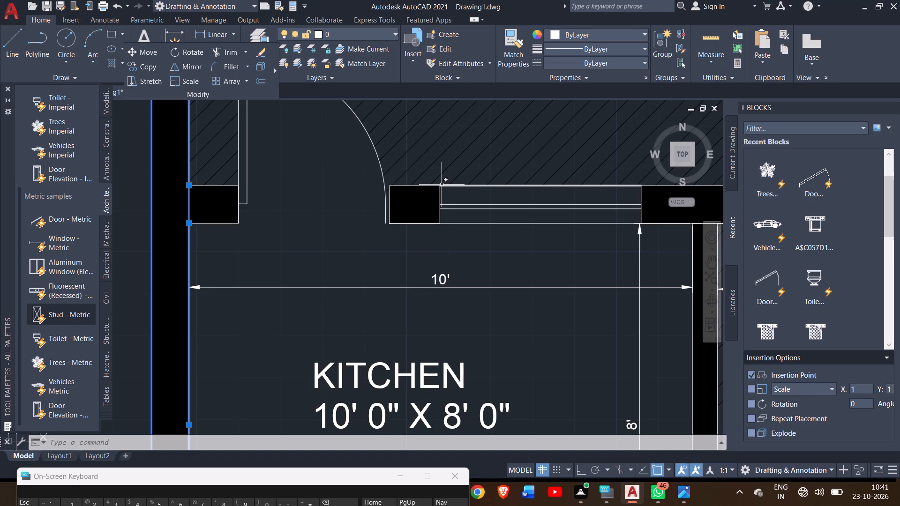
{"action": "left_click", "coordinate": [442, 185]}
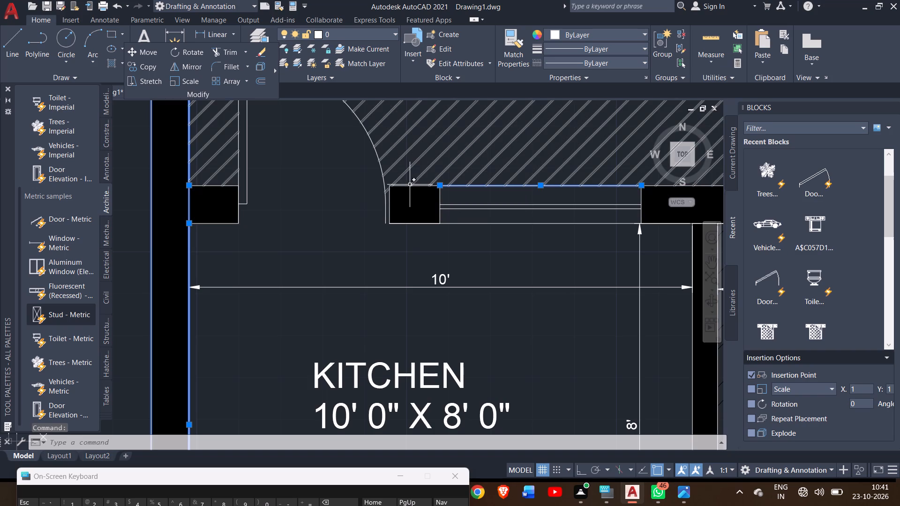
{"action": "left_click", "coordinate": [413, 186]}
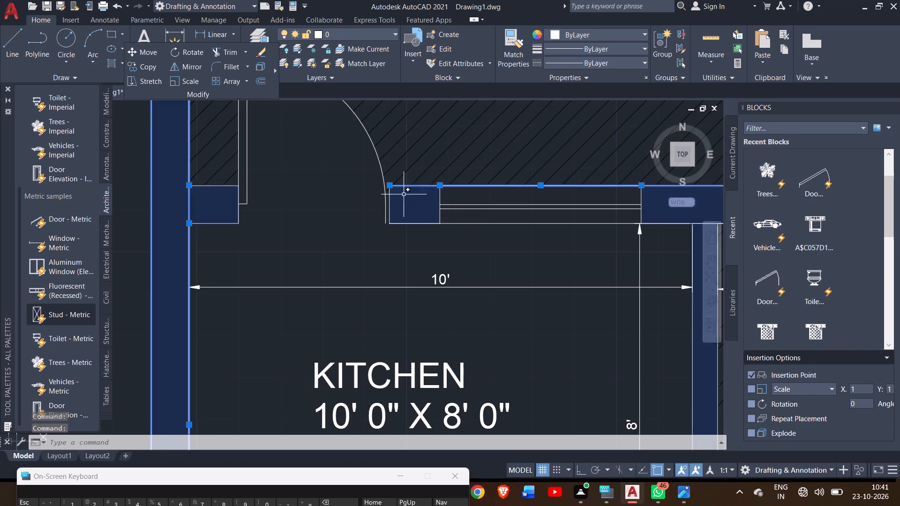
{"action": "left_click", "coordinate": [220, 184]}
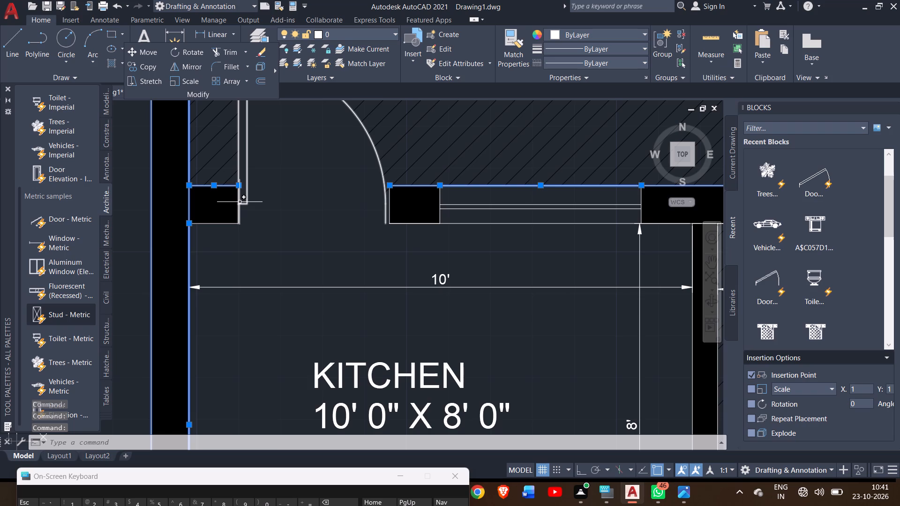
{"action": "left_click", "coordinate": [220, 224]}
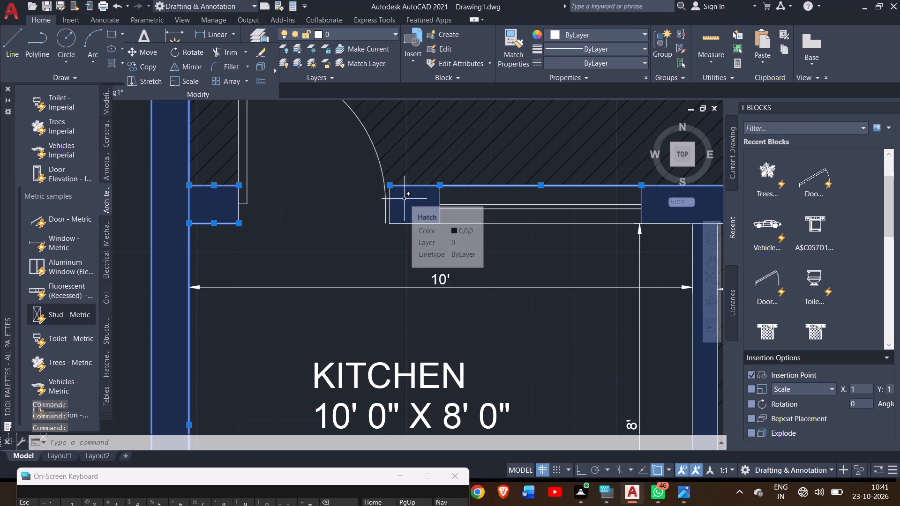
{"action": "left_click", "coordinate": [388, 199]}
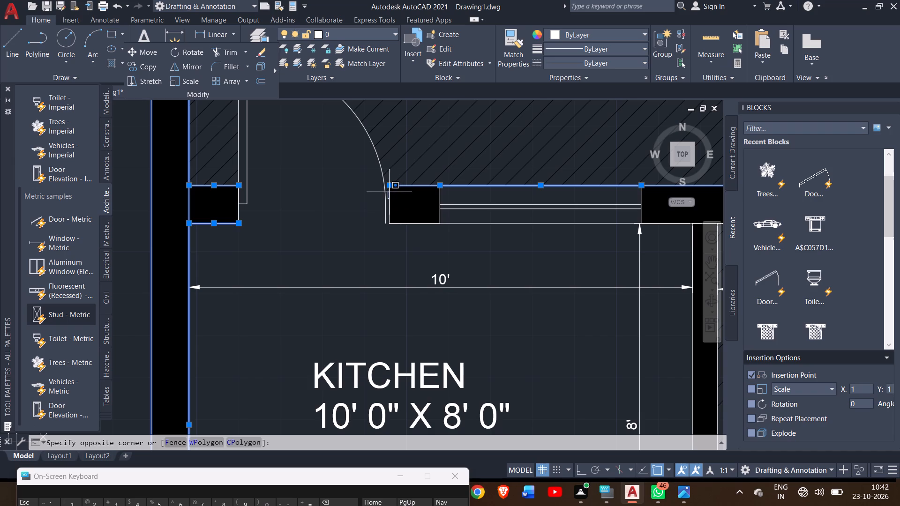
{"action": "left_click", "coordinate": [389, 192]}
{"action": "left_click", "coordinate": [389, 200]}
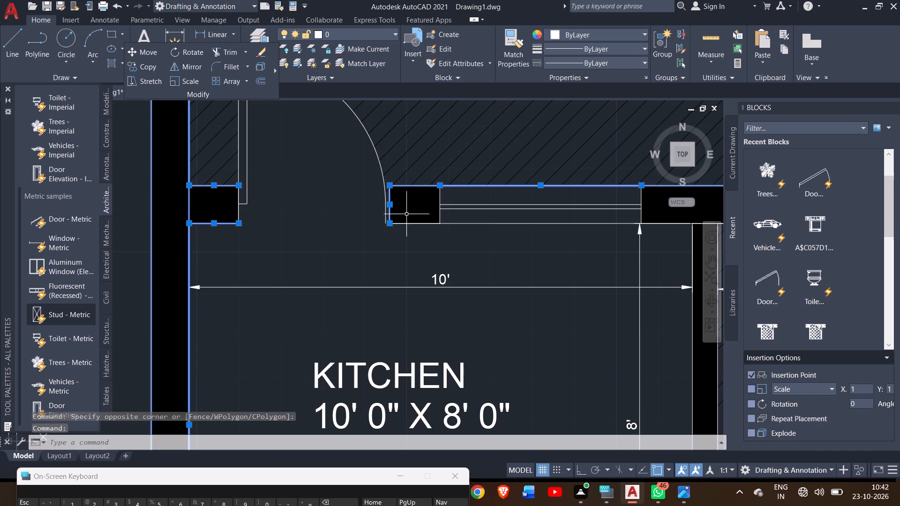
{"action": "left_click", "coordinate": [433, 224]}
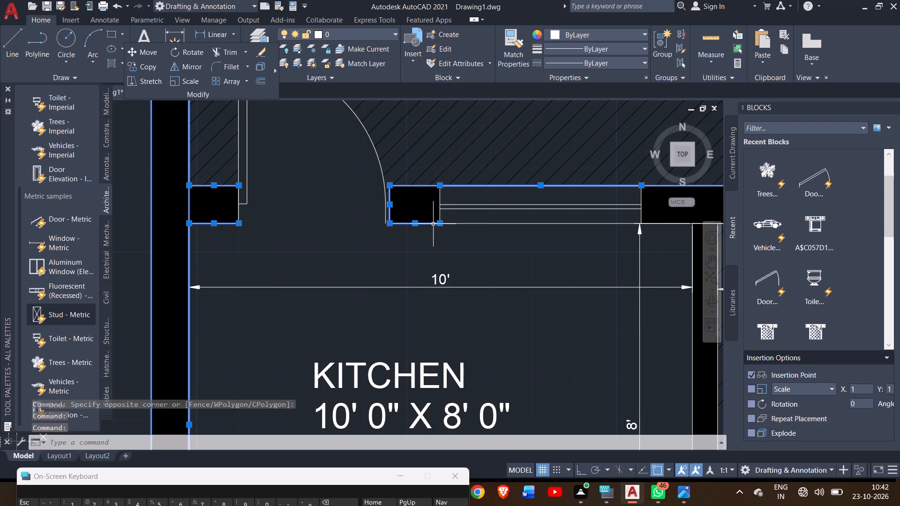
{"action": "left_click", "coordinate": [507, 224]}
Add both faces of the wall between the KITCHEN and the 5' X 8' TOILET to the selection.
{"action": "scroll", "coordinate": [507, 229], "scroll_direction": "down", "scroll_amount": 2, "text": "ctrl"}
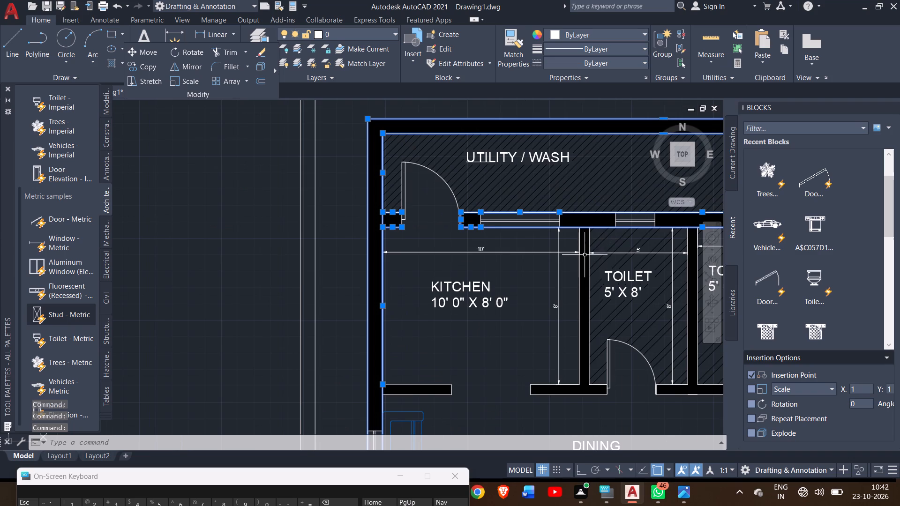
{"action": "scroll", "coordinate": [576, 262], "scroll_direction": "up", "scroll_amount": 3, "text": "ctrl"}
{"action": "left_click", "coordinate": [583, 258]}
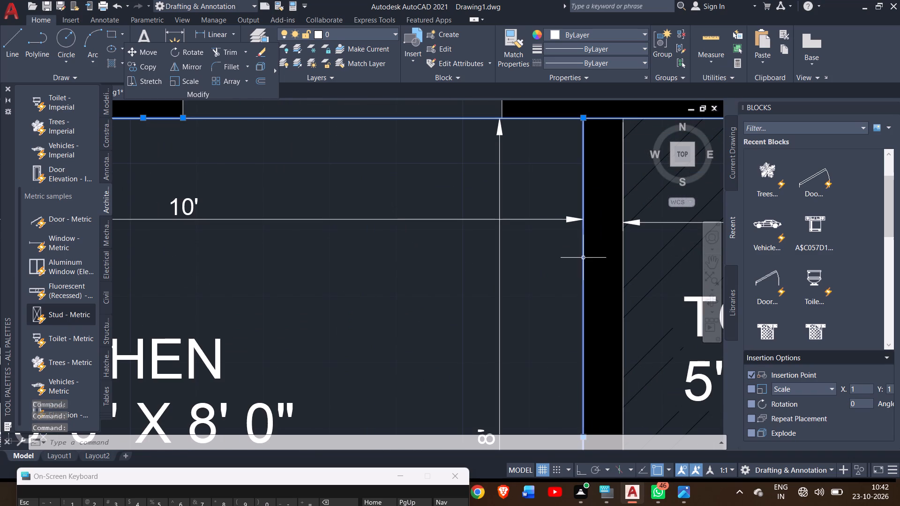
{"action": "left_click", "coordinate": [622, 238]}
Add both faces and the short end of the stub wall between KITCHEN and DINING, on the outer-wall side, to the selection.
{"action": "scroll", "coordinate": [548, 217], "scroll_direction": "down", "scroll_amount": 2, "text": "ctrl"}
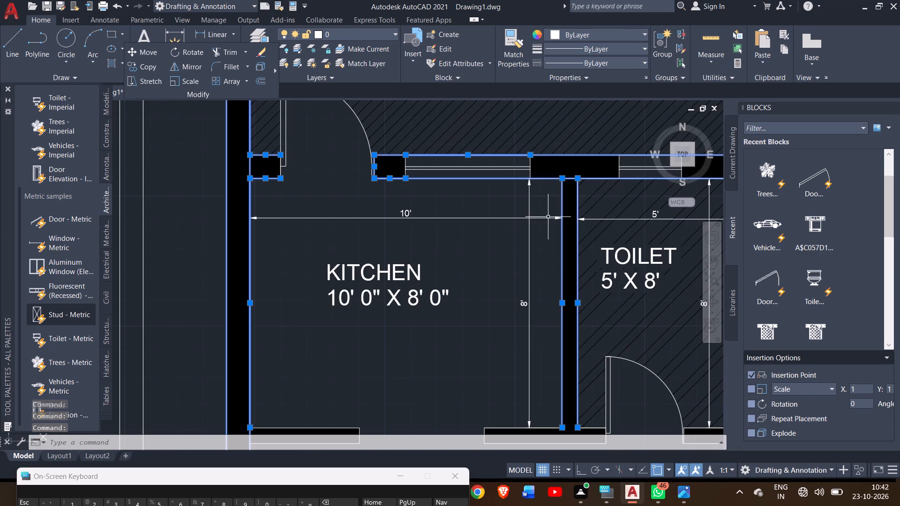
{"action": "scroll", "coordinate": [554, 299], "scroll_direction": "down", "scroll_amount": 1, "text": "ctrl"}
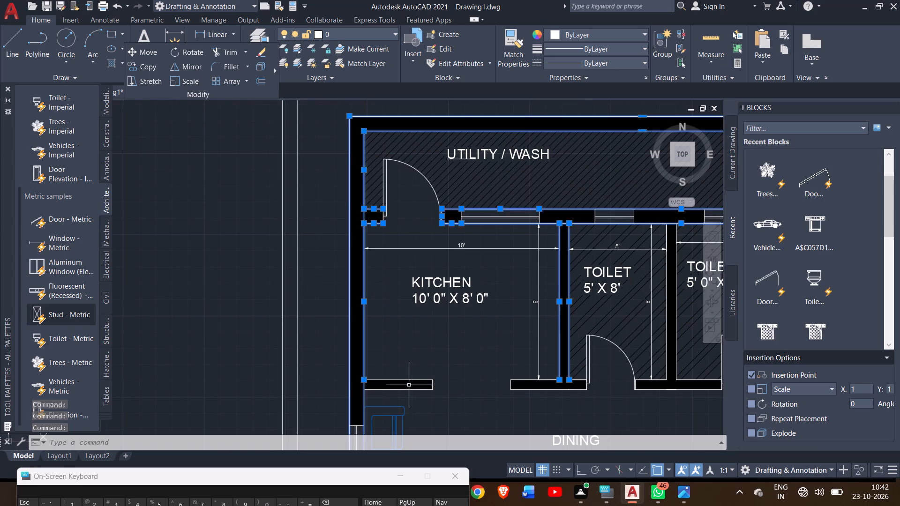
{"action": "left_click", "coordinate": [407, 380]}
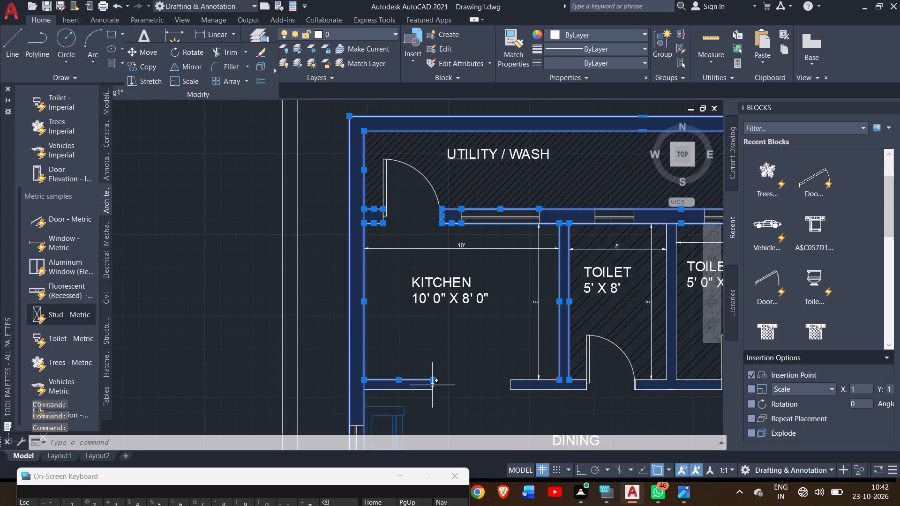
{"action": "scroll", "coordinate": [433, 385], "scroll_direction": "up", "scroll_amount": 2, "text": "ctrl"}
{"action": "left_click_drag", "start_coordinate": [430, 386], "coordinate": [415, 396]}
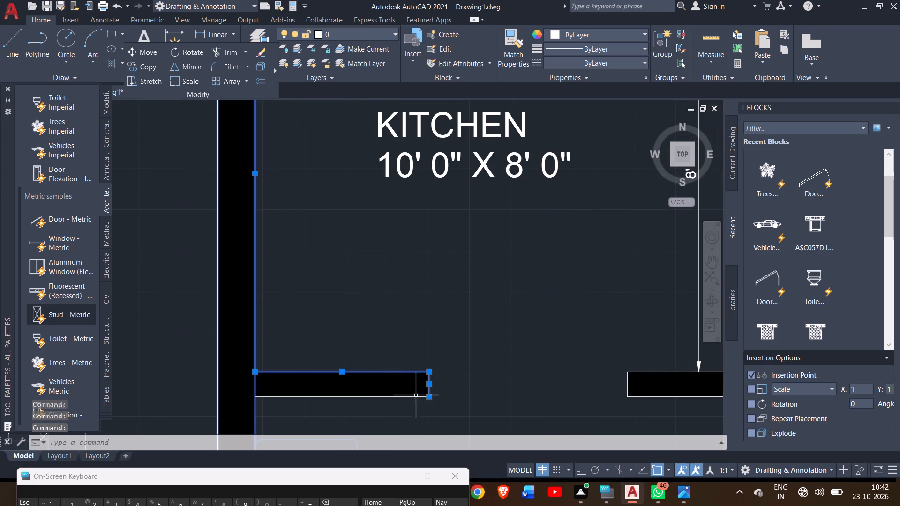
{"action": "left_click_drag", "start_coordinate": [415, 396], "coordinate": [407, 398]}
{"action": "left_click", "coordinate": [407, 398]}
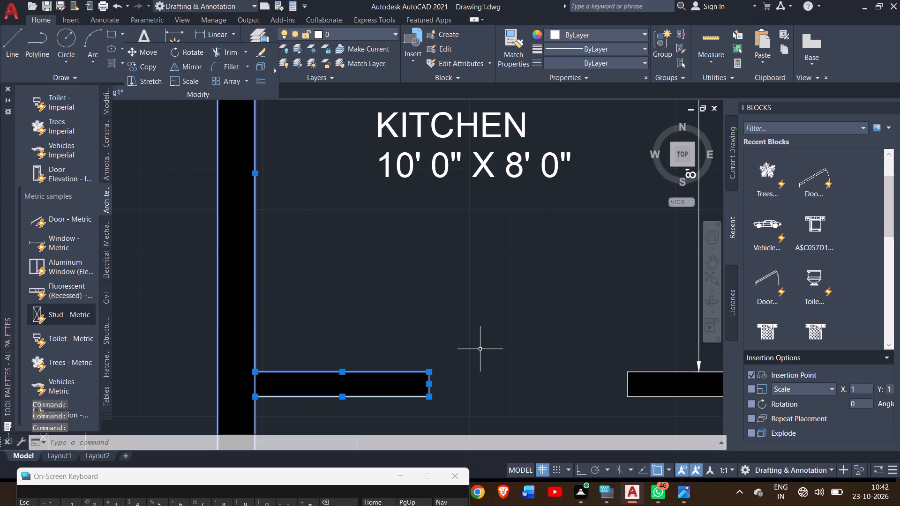
Add the kitchen's 8' dimension, then the face line and solid wall hatch between the kitchen opening and the 5' X 8' TOILET door, to the selection.
{"action": "scroll", "coordinate": [480, 348], "scroll_direction": "down", "scroll_amount": 3, "text": "ctrl"}
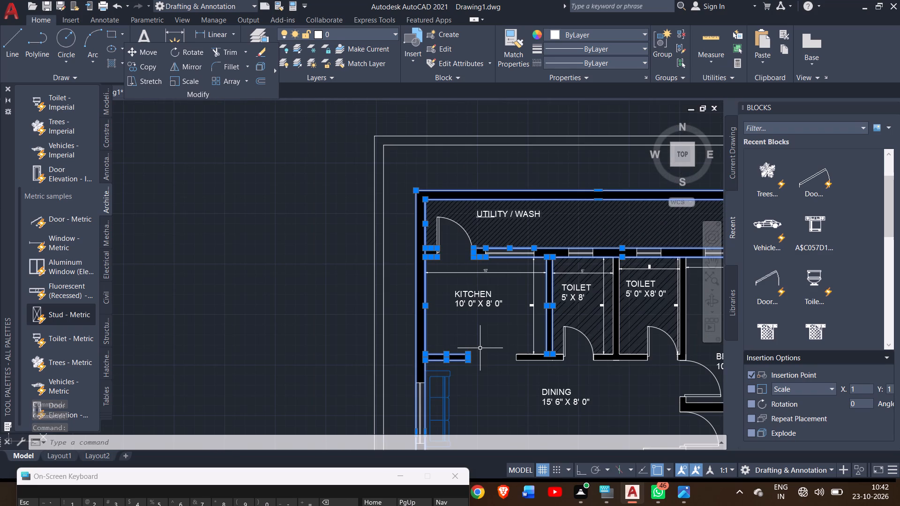
{"action": "scroll", "coordinate": [525, 390], "scroll_direction": "up", "scroll_amount": 3, "text": "ctrl"}
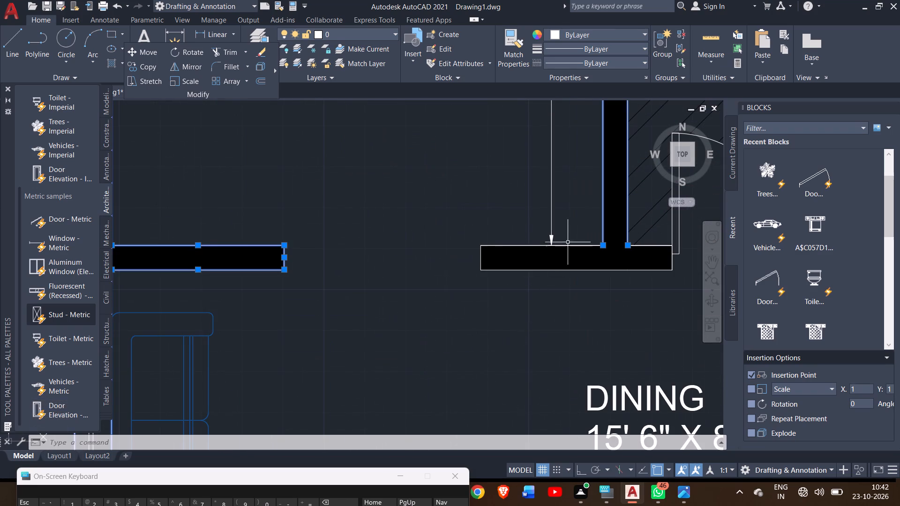
{"action": "left_click", "coordinate": [565, 246]}
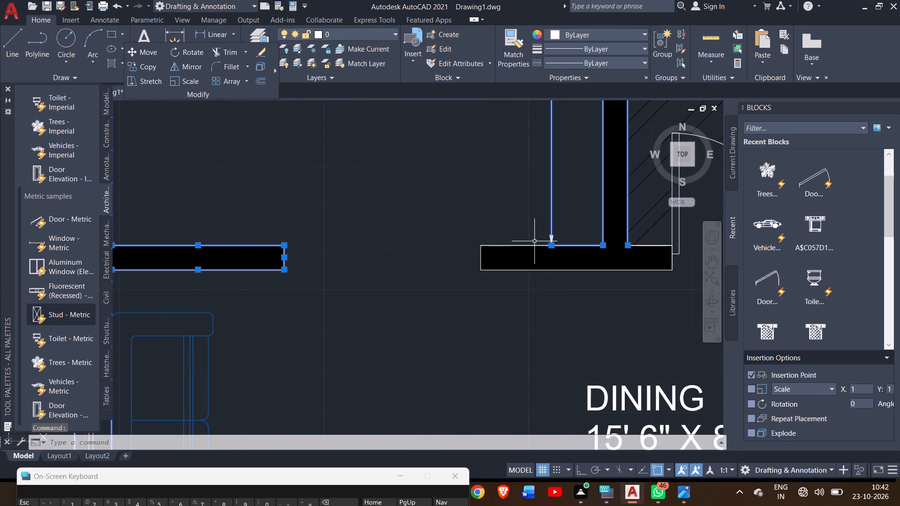
{"action": "left_click", "coordinate": [524, 244]}
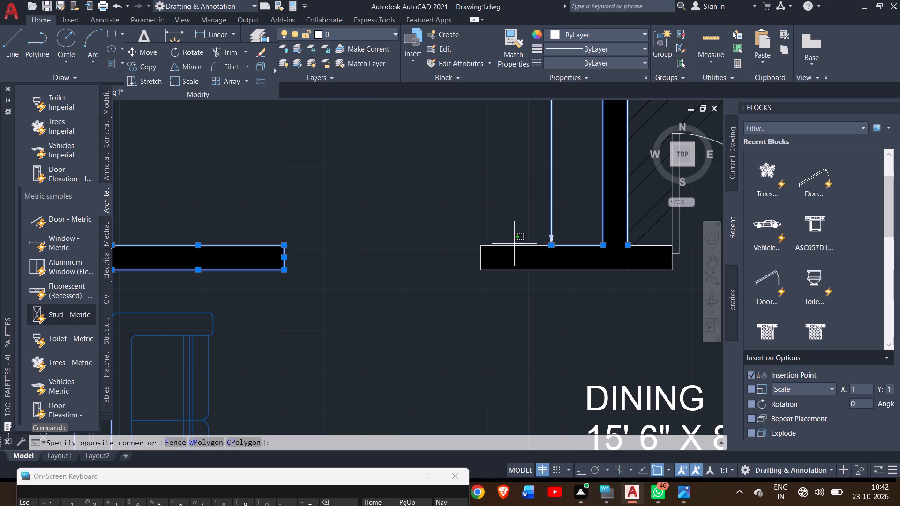
{"action": "left_click", "coordinate": [508, 246]}
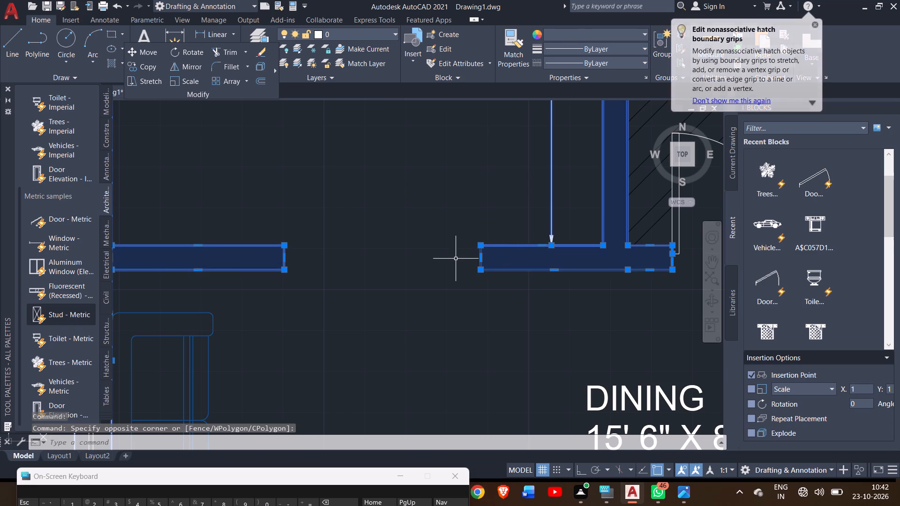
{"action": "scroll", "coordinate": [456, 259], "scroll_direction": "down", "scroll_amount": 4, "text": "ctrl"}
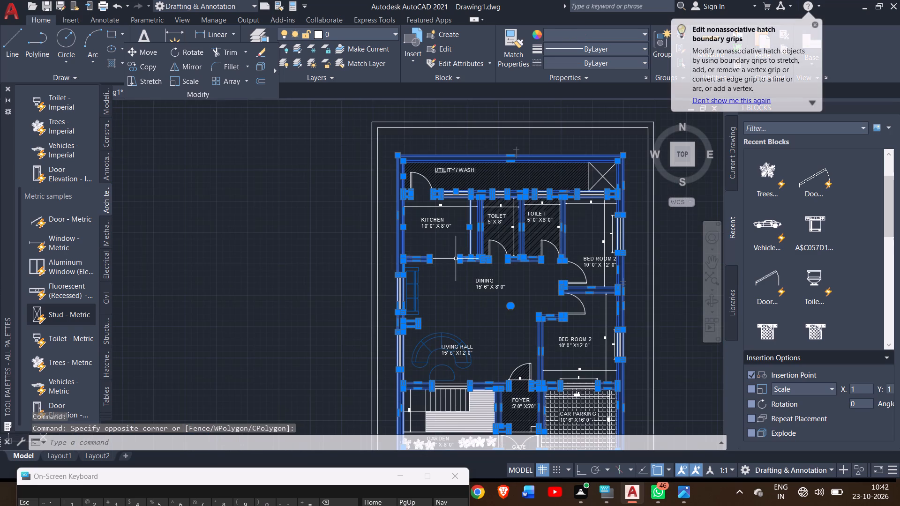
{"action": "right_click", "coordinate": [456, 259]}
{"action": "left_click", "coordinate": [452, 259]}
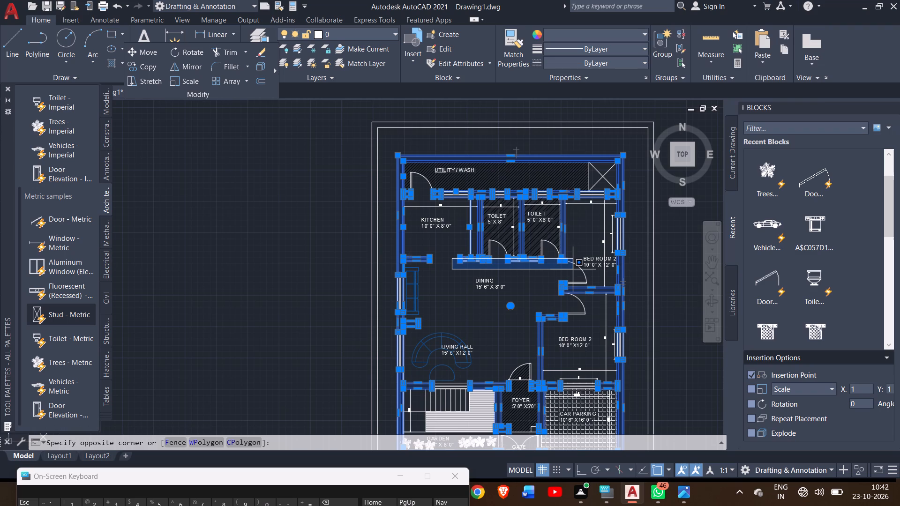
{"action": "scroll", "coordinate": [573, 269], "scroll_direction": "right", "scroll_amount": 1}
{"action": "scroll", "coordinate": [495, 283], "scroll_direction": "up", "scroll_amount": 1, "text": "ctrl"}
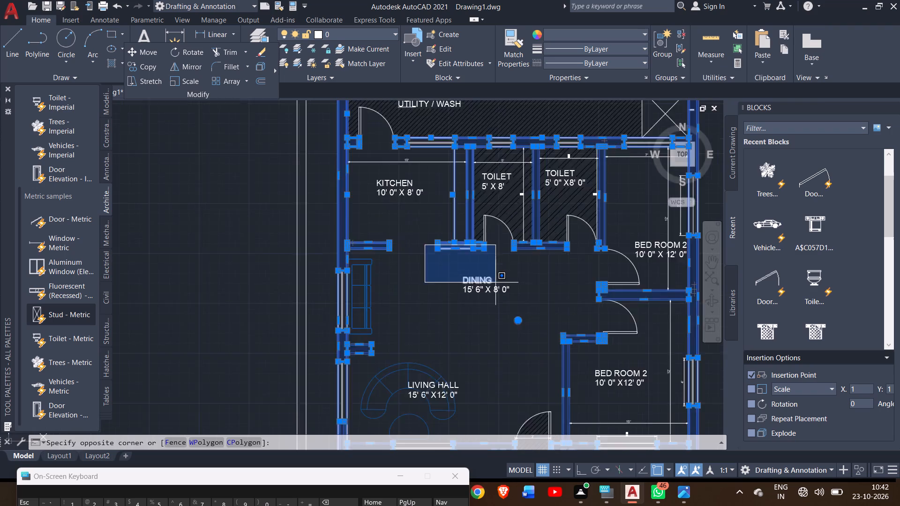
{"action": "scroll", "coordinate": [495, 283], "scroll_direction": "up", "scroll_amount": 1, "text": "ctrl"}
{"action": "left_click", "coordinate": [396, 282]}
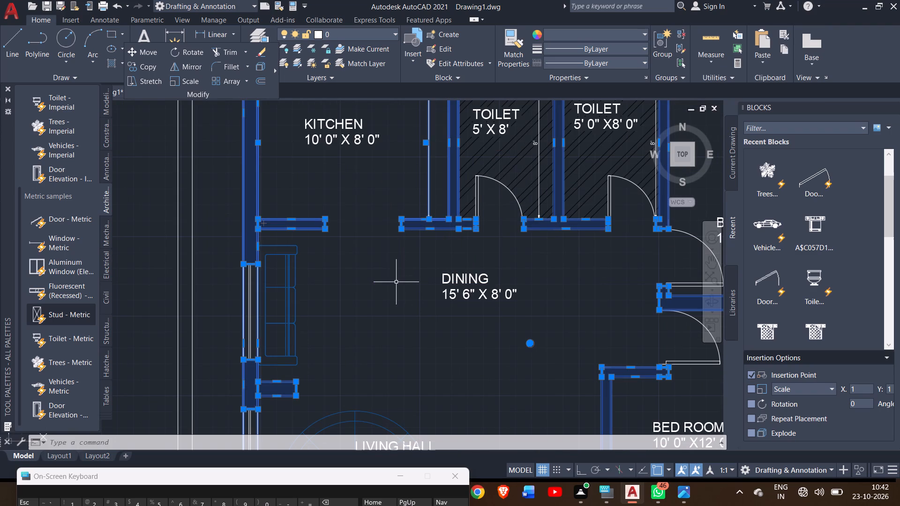
Put the selected wall objects on the WALL layer with colour 242, and clear the selection.
{"action": "scroll", "coordinate": [396, 282], "scroll_direction": "down", "scroll_amount": 1, "text": "ctrl"}
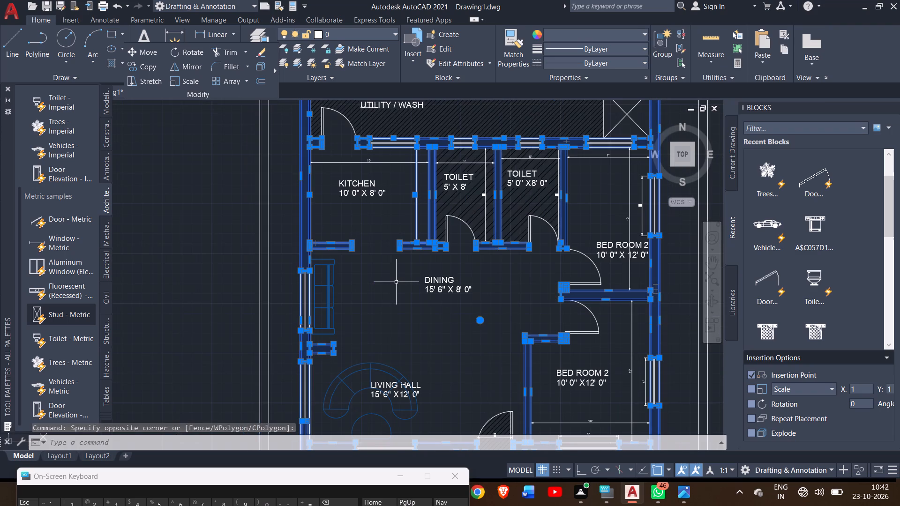
{"action": "scroll", "coordinate": [396, 282], "scroll_direction": "down", "scroll_amount": 1, "text": "ctrl"}
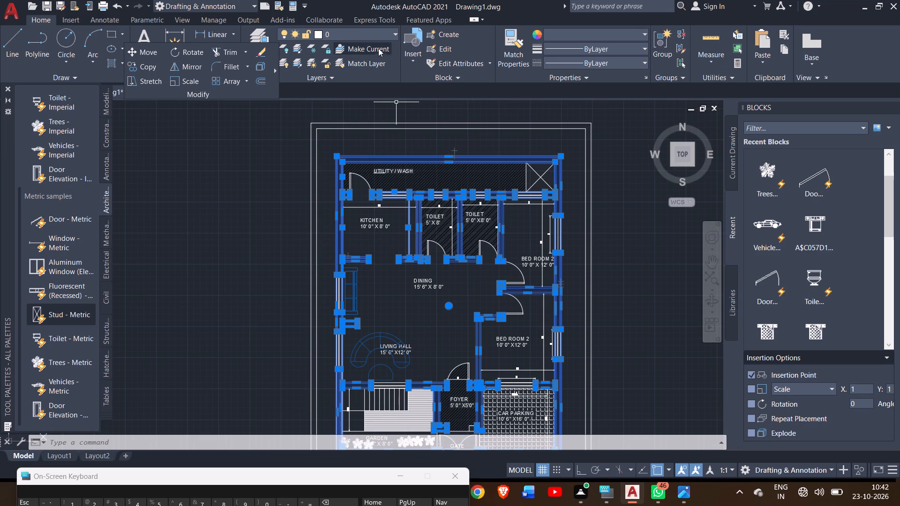
{"action": "left_click", "coordinate": [320, 33]}
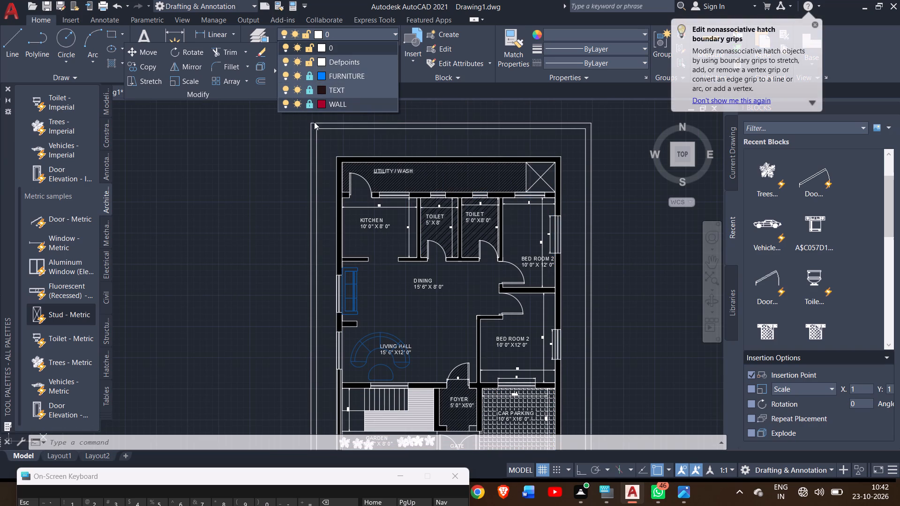
{"action": "left_click", "coordinate": [319, 104]}
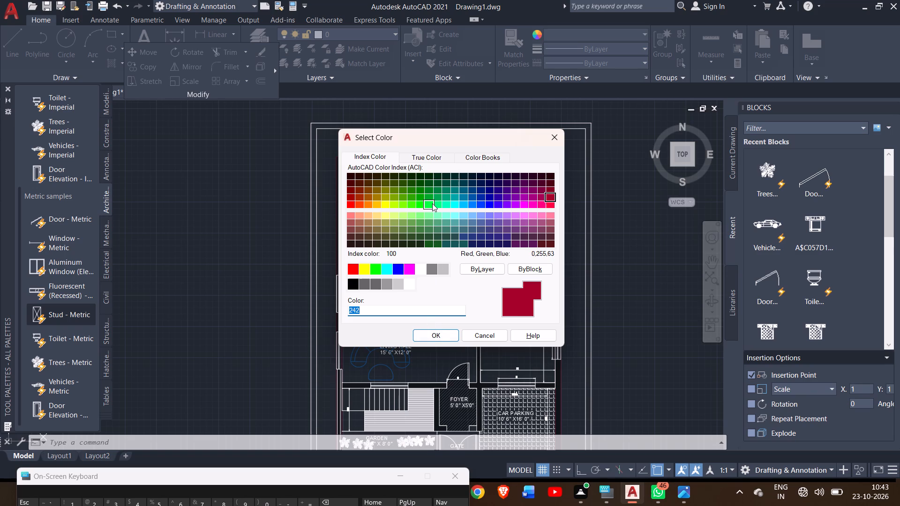
{"action": "left_click", "coordinate": [434, 340]}
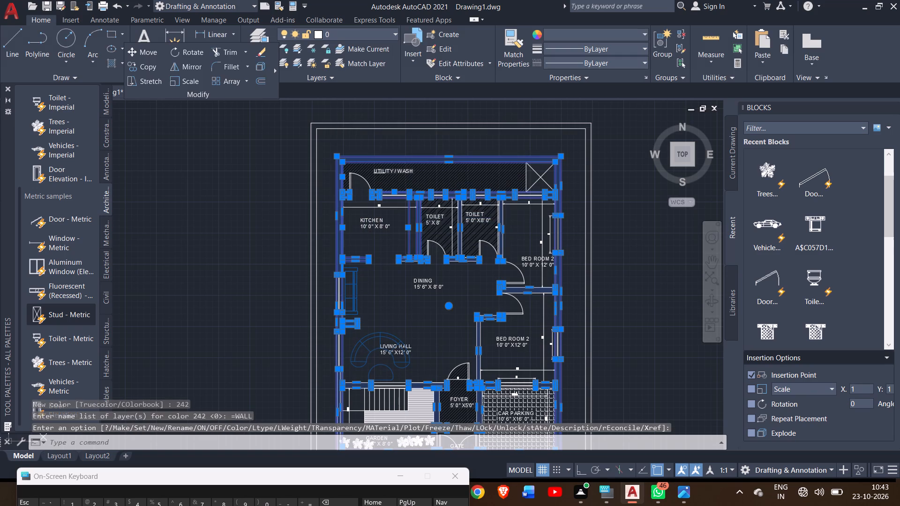
{"action": "key", "text": "Escape"}
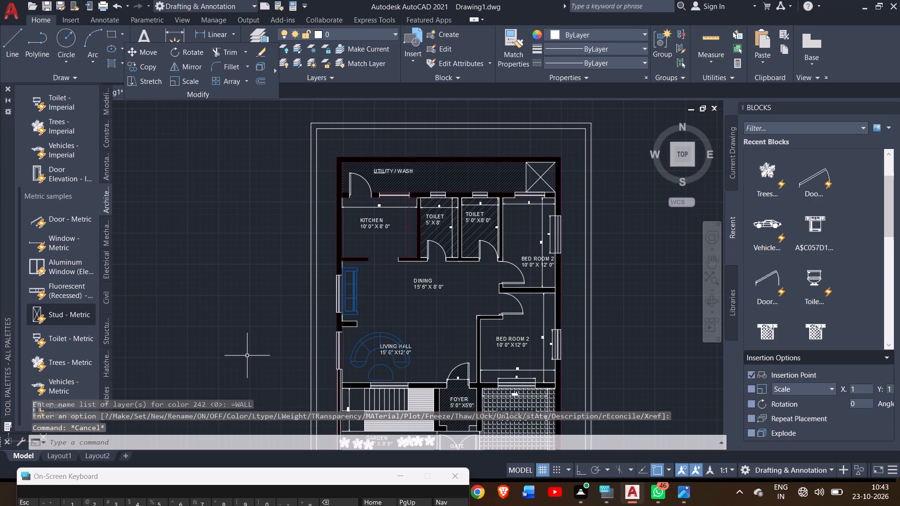
Set the Defpoints layer's colour to 110 and put the three GARDEN plants nearest the outer side wall on that layer.
{"action": "scroll", "coordinate": [247, 356], "scroll_direction": "up", "scroll_amount": 2, "text": "ctrl"}
{"action": "scroll", "coordinate": [247, 356], "scroll_direction": "down", "scroll_amount": 2, "text": "ctrl"}
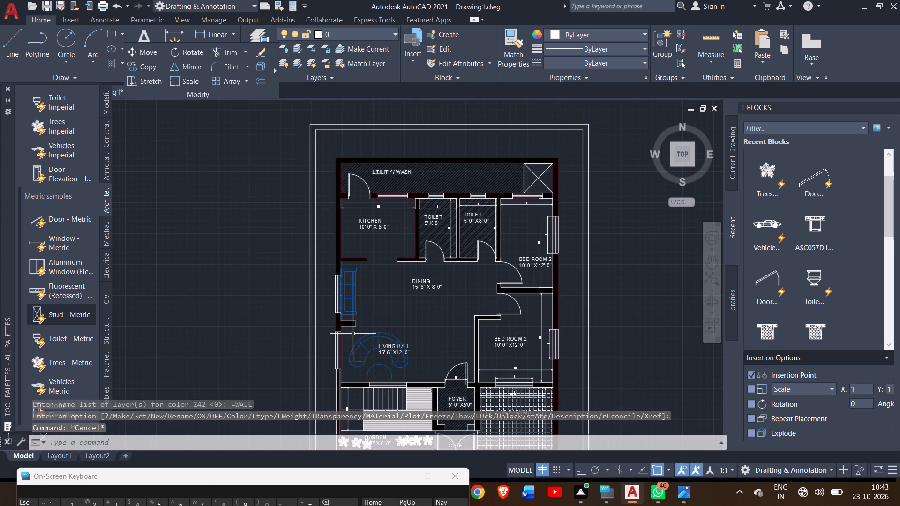
{"action": "scroll", "coordinate": [359, 332], "scroll_direction": "down", "scroll_amount": 1, "text": "ctrl"}
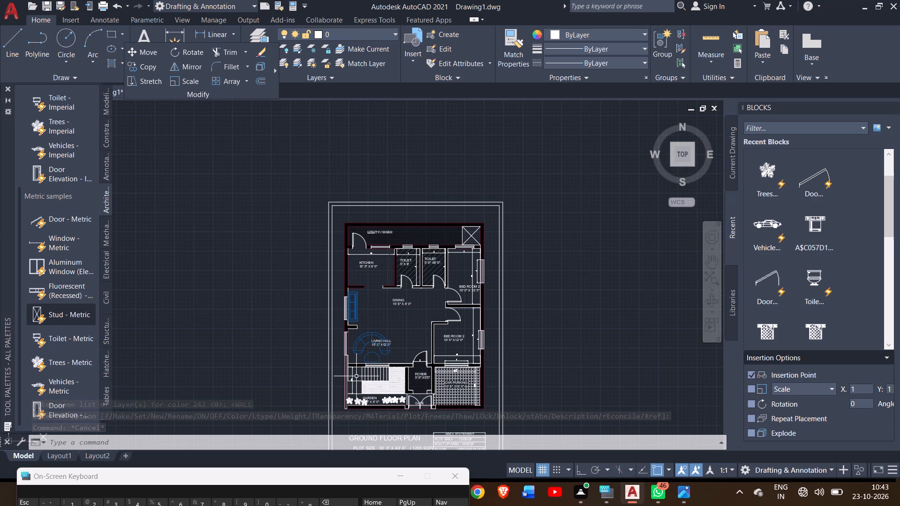
{"action": "scroll", "coordinate": [352, 374], "scroll_direction": "up", "scroll_amount": 3, "text": "ctrl"}
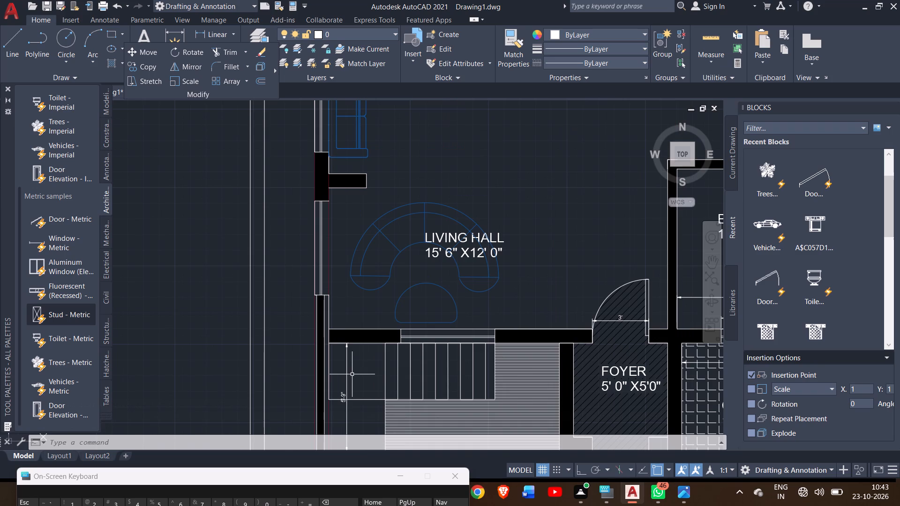
{"action": "scroll", "coordinate": [352, 374], "scroll_direction": "down", "scroll_amount": 1, "text": "ctrl"}
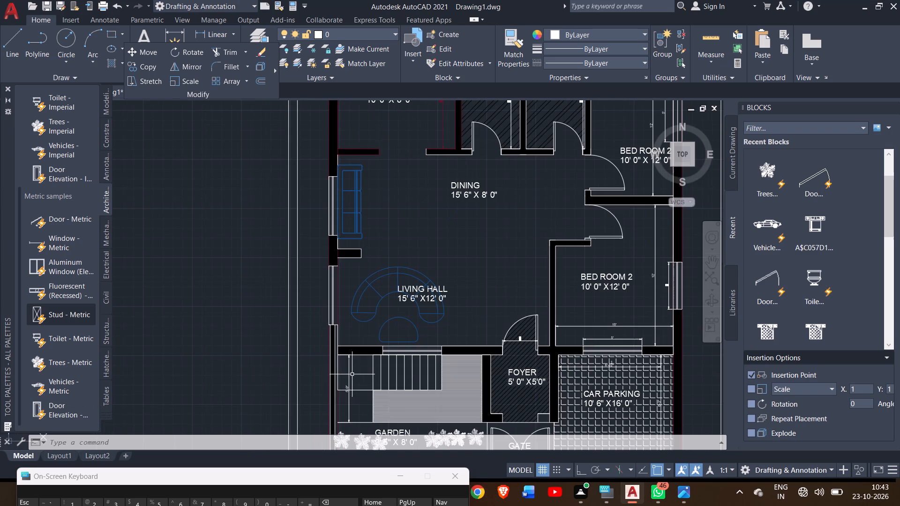
{"action": "left_click", "coordinate": [710, 257]}
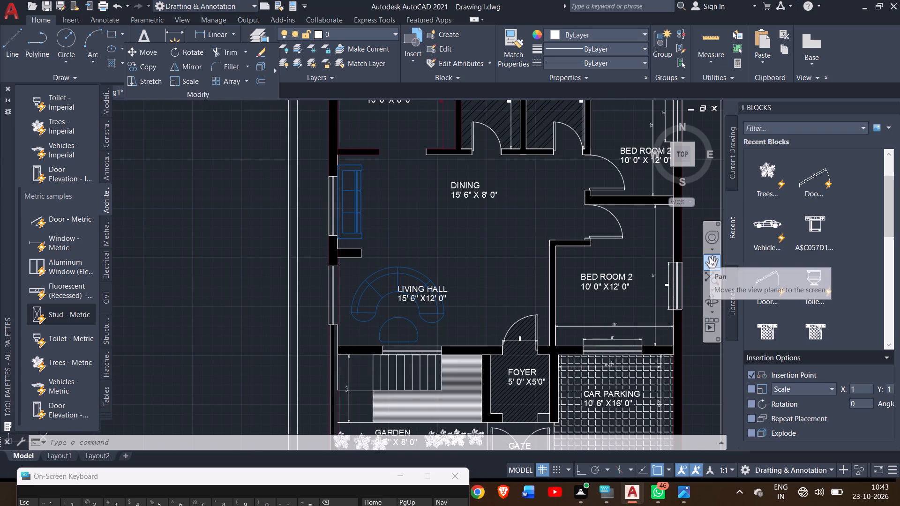
{"action": "left_click_drag", "start_coordinate": [582, 288], "coordinate": [502, 142]}
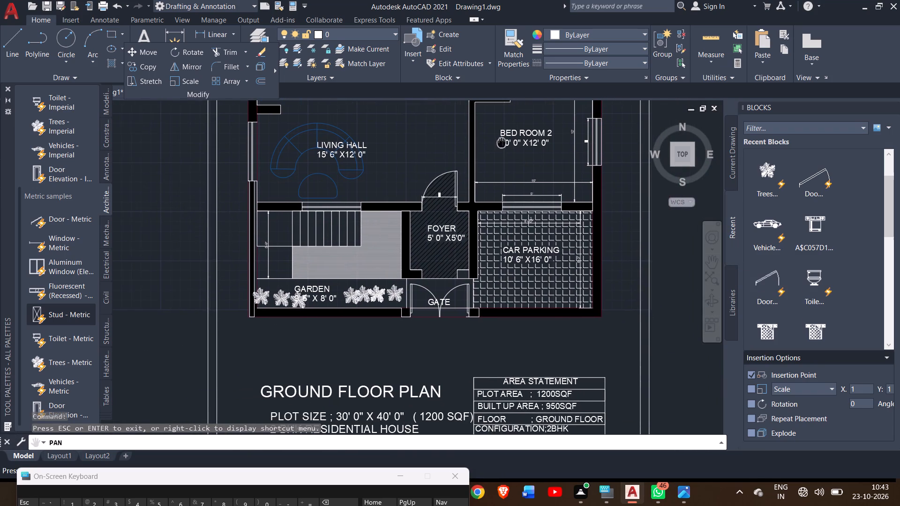
{"action": "right_click", "coordinate": [188, 314]}
{"action": "left_click", "coordinate": [199, 320]}
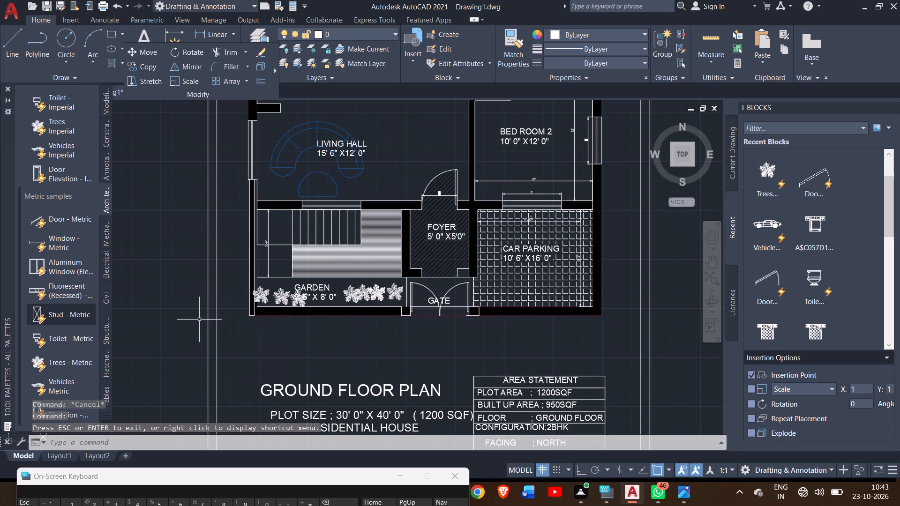
{"action": "left_click", "coordinate": [264, 295]}
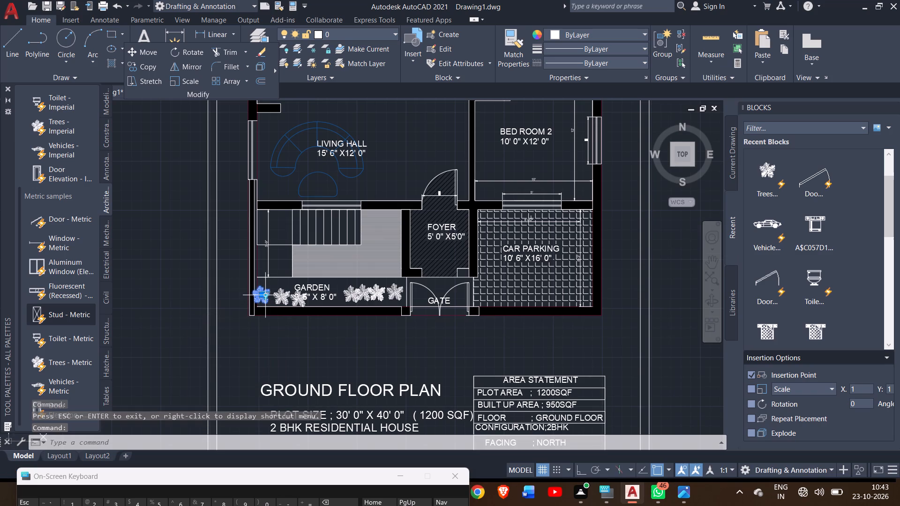
{"action": "left_click", "coordinate": [279, 300]}
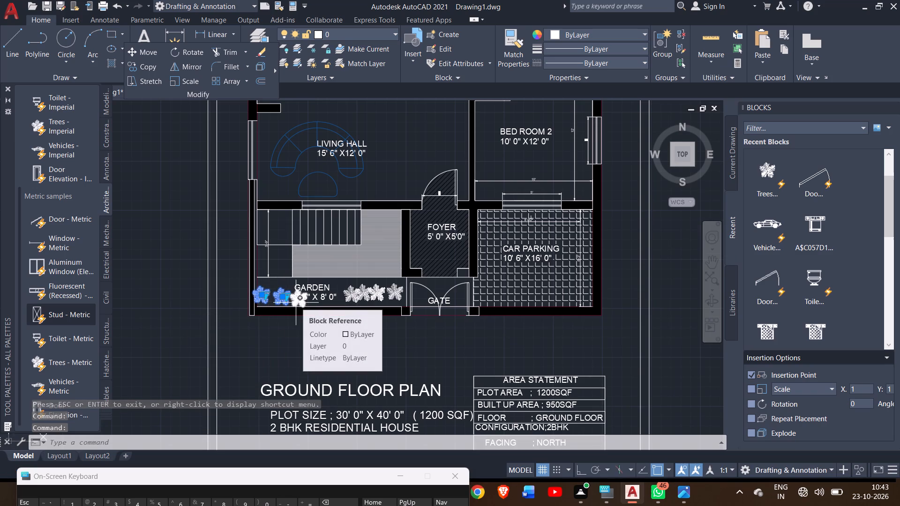
{"action": "left_click", "coordinate": [296, 303]}
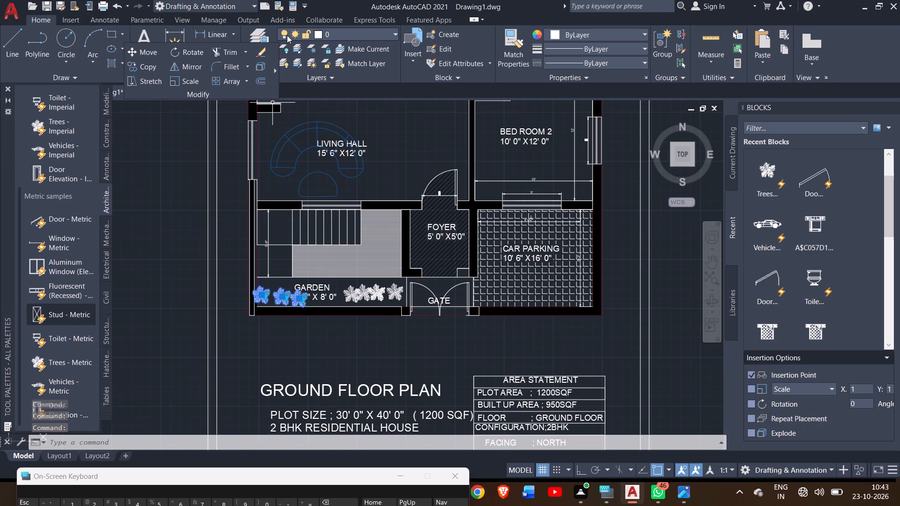
{"action": "left_click", "coordinate": [320, 35]}
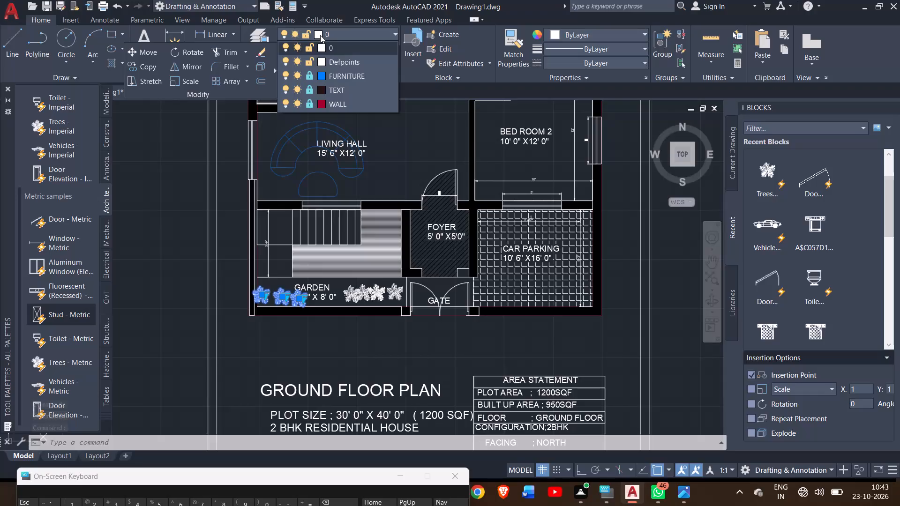
{"action": "left_click", "coordinate": [318, 63]}
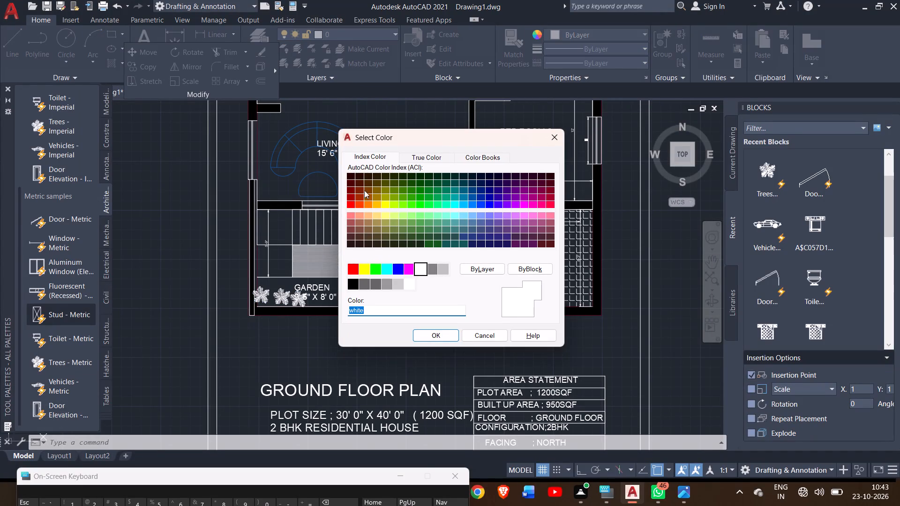
{"action": "left_click", "coordinate": [437, 205]}
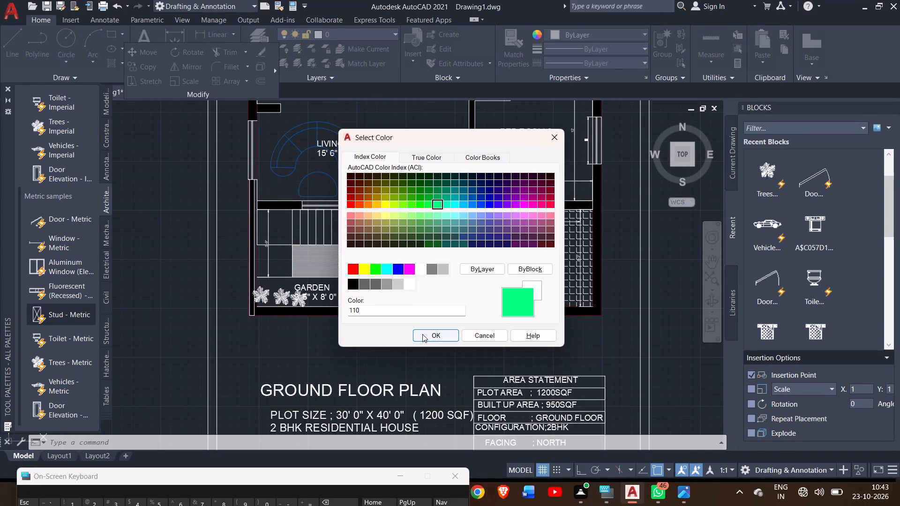
{"action": "left_click", "coordinate": [423, 334]}
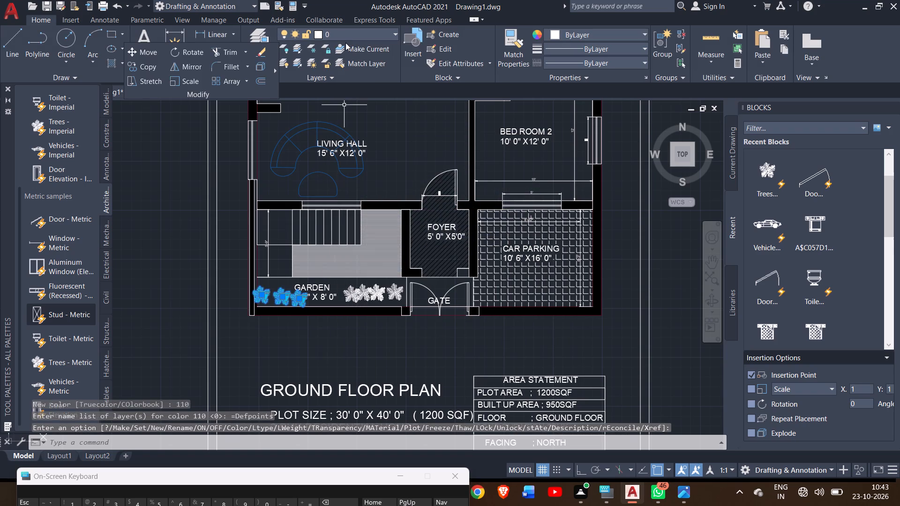
{"action": "left_click", "coordinate": [319, 34]}
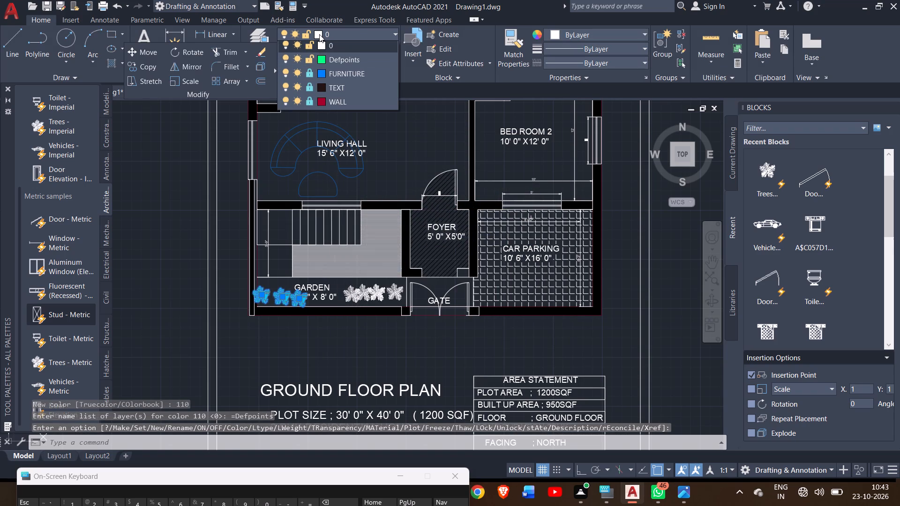
{"action": "left_click", "coordinate": [308, 57]}
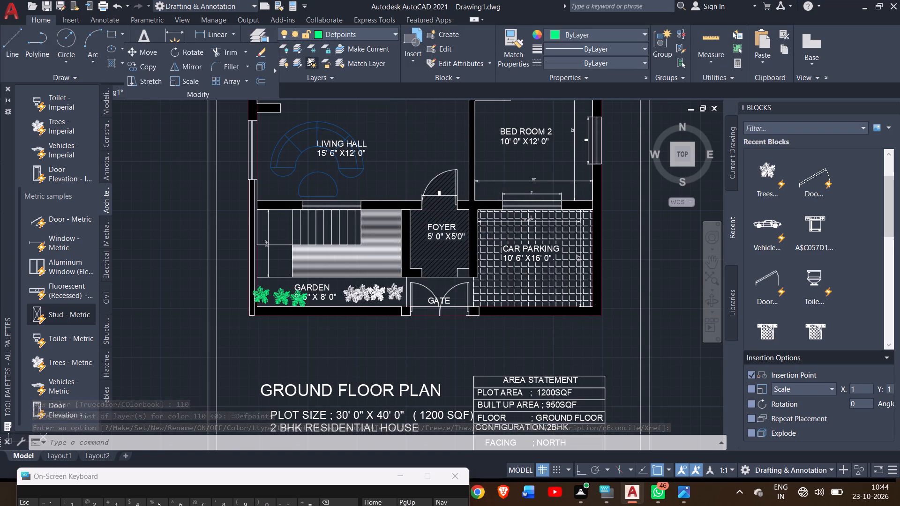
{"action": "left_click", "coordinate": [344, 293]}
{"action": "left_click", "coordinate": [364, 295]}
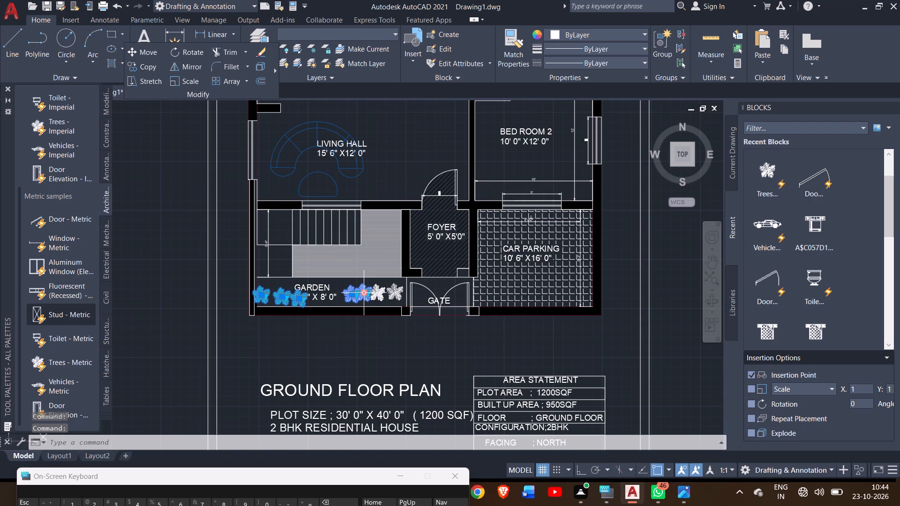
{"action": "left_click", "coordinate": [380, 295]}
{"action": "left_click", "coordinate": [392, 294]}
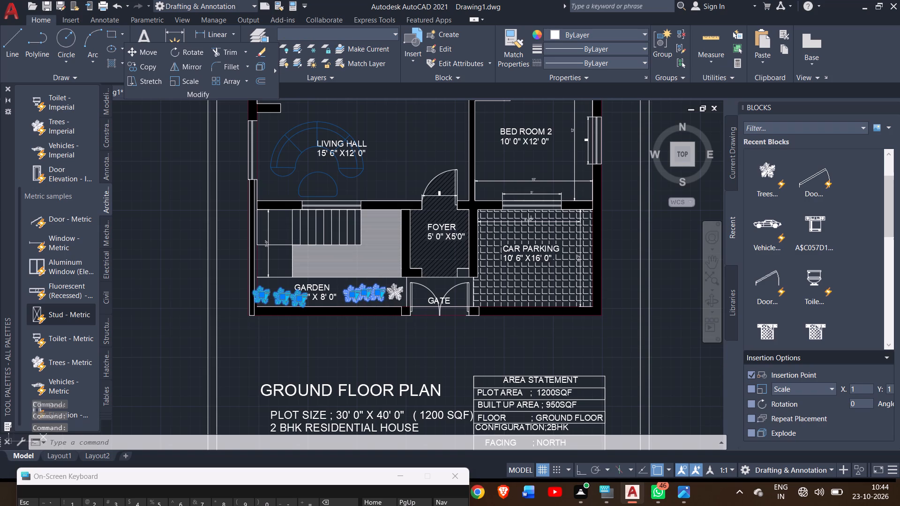
Keep colour 110 for the Defpoints layer and lock that layer in the layer properties.
{"action": "left_click", "coordinate": [262, 37]}
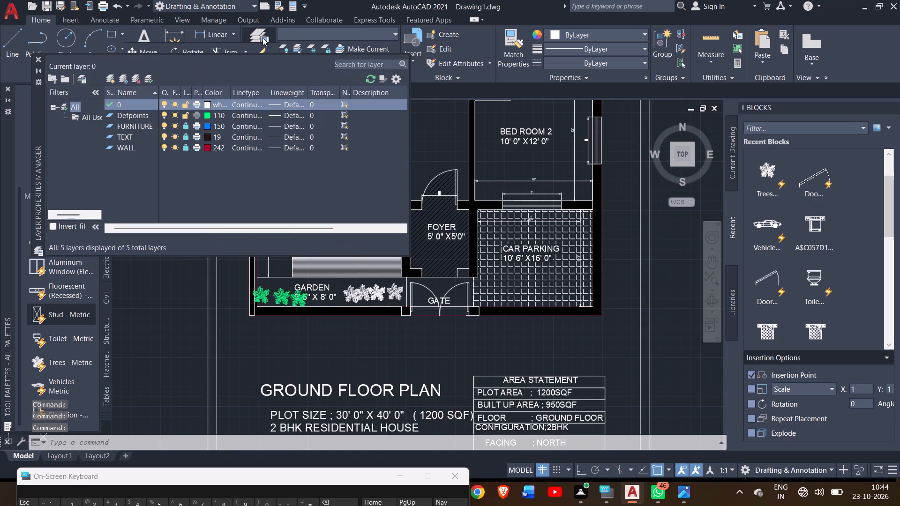
{"action": "left_click", "coordinate": [206, 113]}
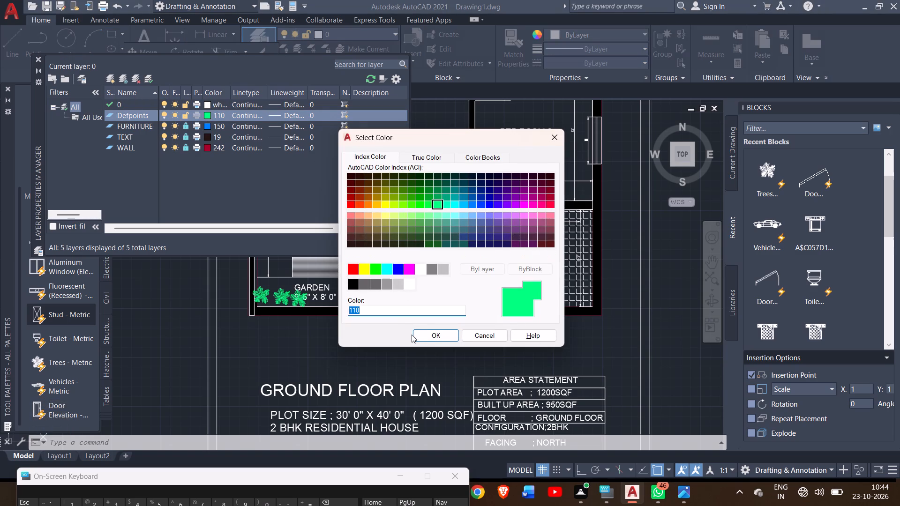
{"action": "left_click", "coordinate": [427, 335]}
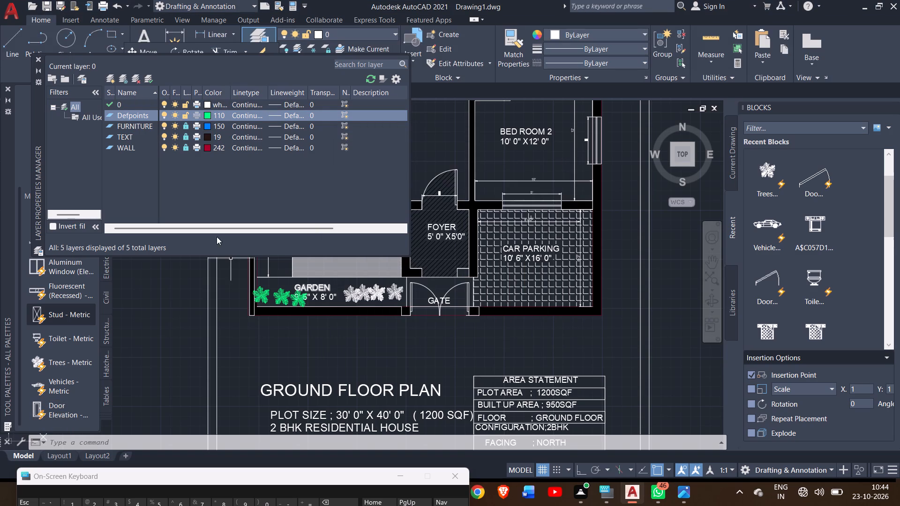
{"action": "left_click", "coordinate": [185, 116]}
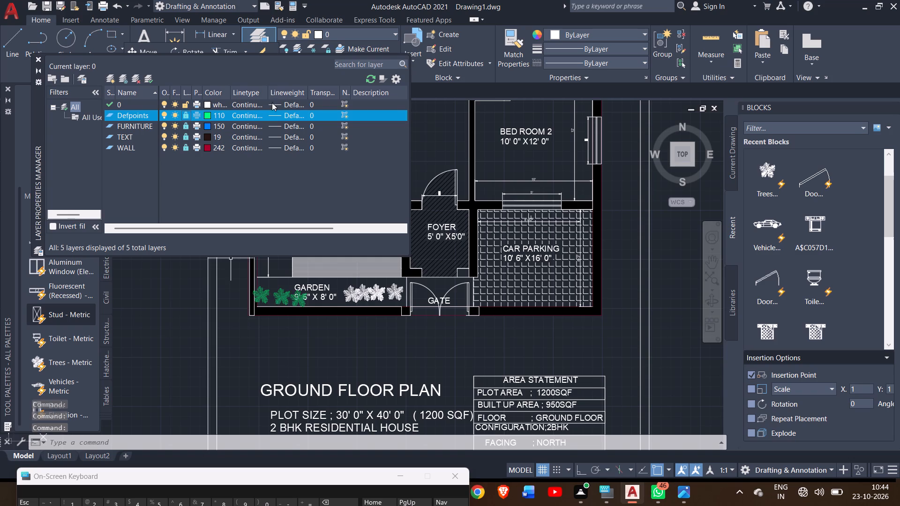
{"action": "left_click", "coordinate": [163, 264]}
{"action": "left_click", "coordinate": [163, 264]}
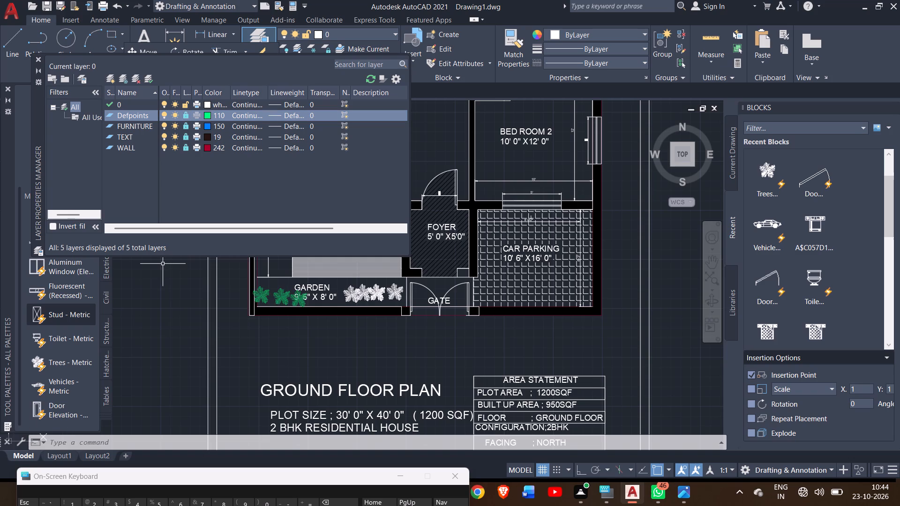
{"action": "left_click", "coordinate": [171, 297]}
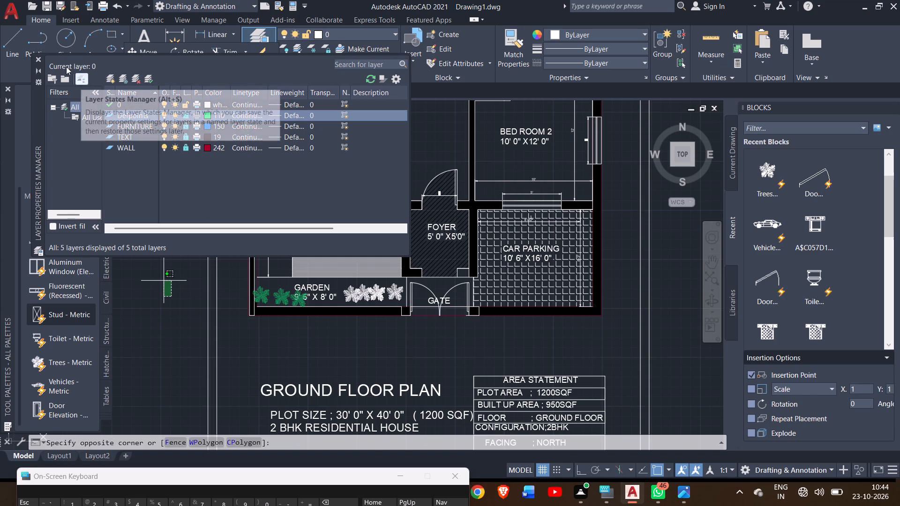
{"action": "left_click", "coordinate": [40, 60]}
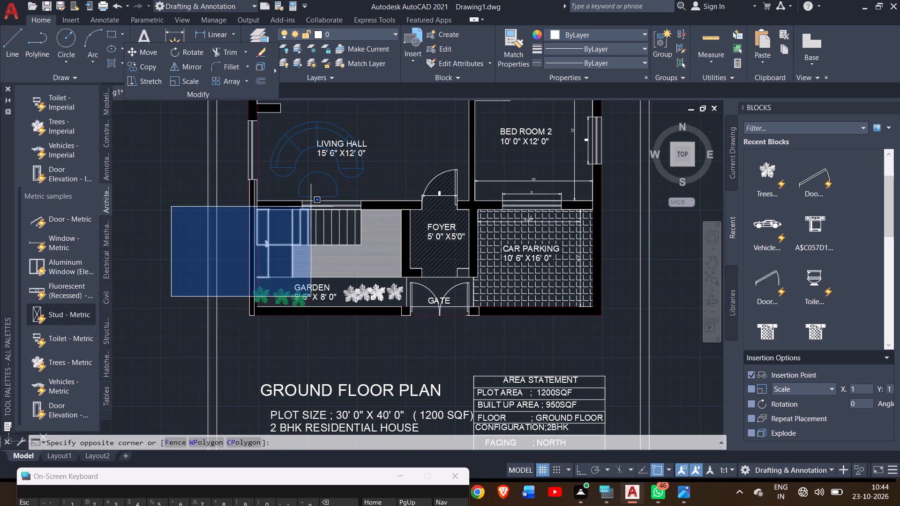
{"action": "left_click", "coordinate": [161, 245]}
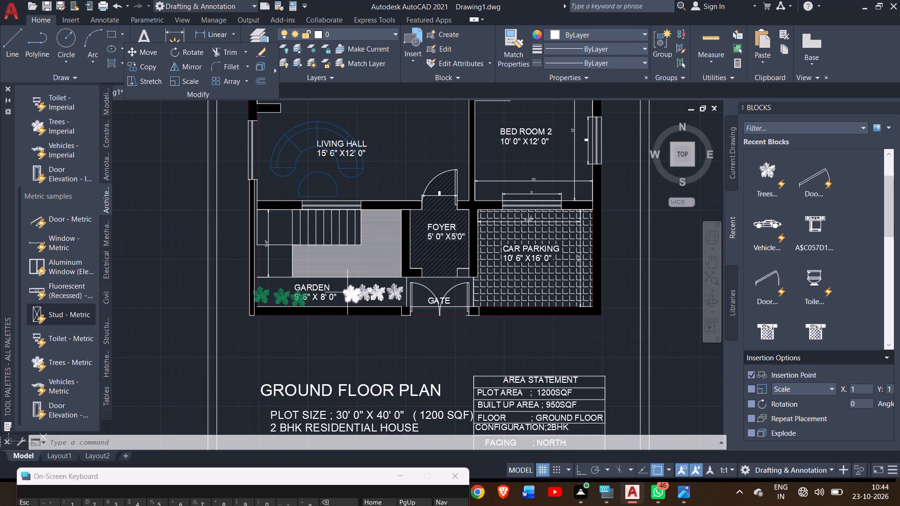
Put the four GARDEN plants nearest the gate on the Defpoints layer, keeping its colour at 110, and clear the selection.
{"action": "left_click_drag", "start_coordinate": [353, 293], "coordinate": [365, 292]}
{"action": "left_click", "coordinate": [365, 292]}
{"action": "left_click", "coordinate": [382, 290]}
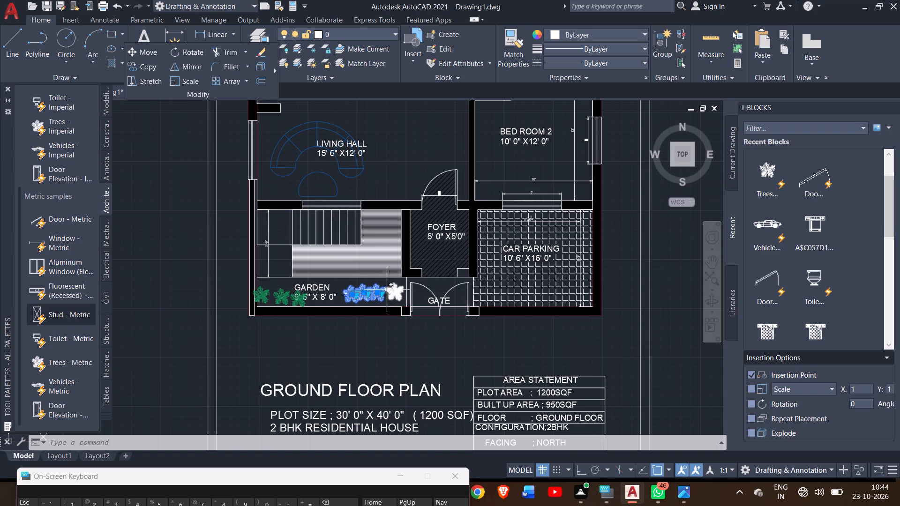
{"action": "left_click", "coordinate": [387, 290]}
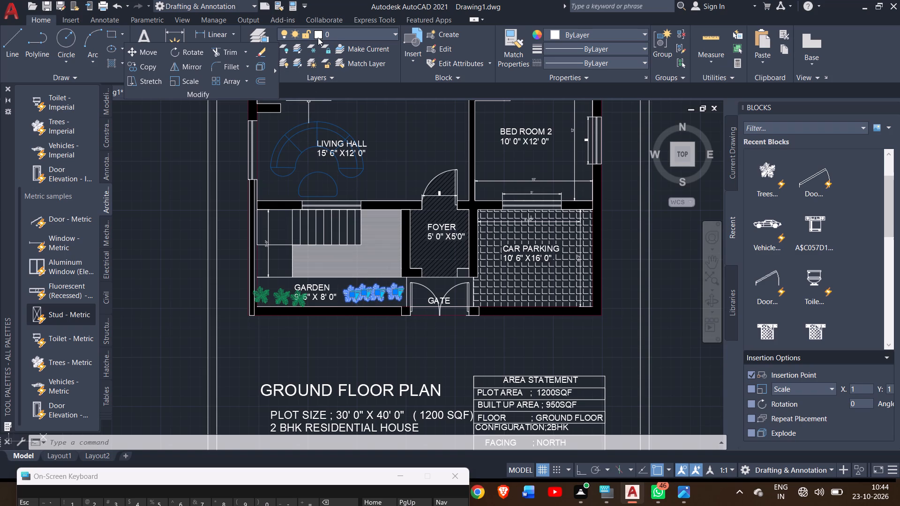
{"action": "left_click", "coordinate": [318, 37]}
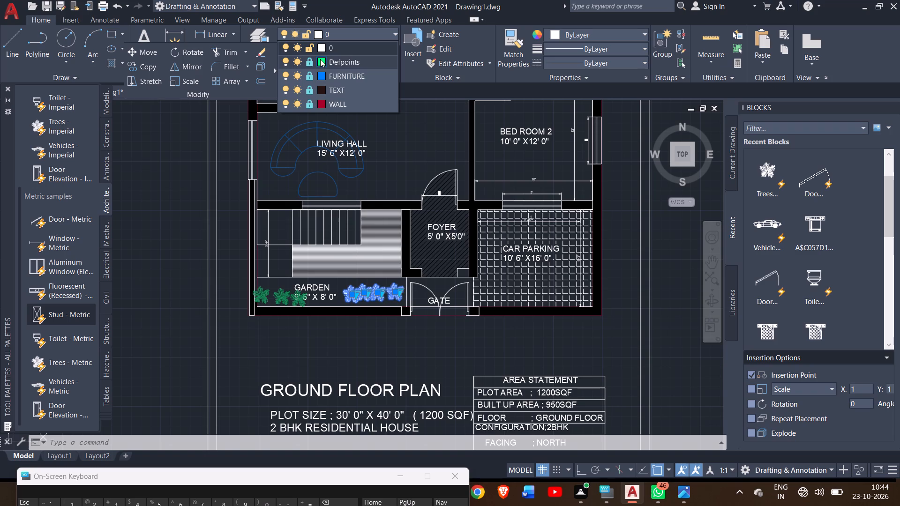
{"action": "left_click", "coordinate": [320, 59]}
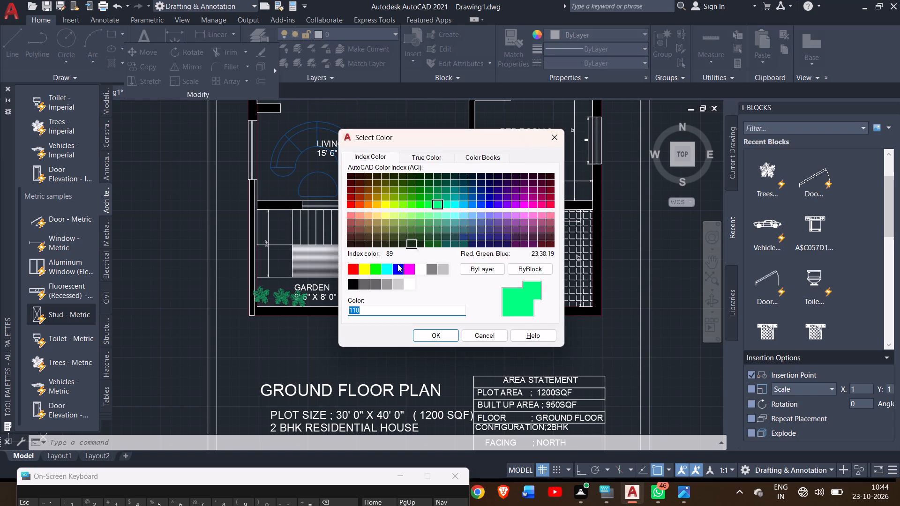
{"action": "left_click", "coordinate": [425, 339]}
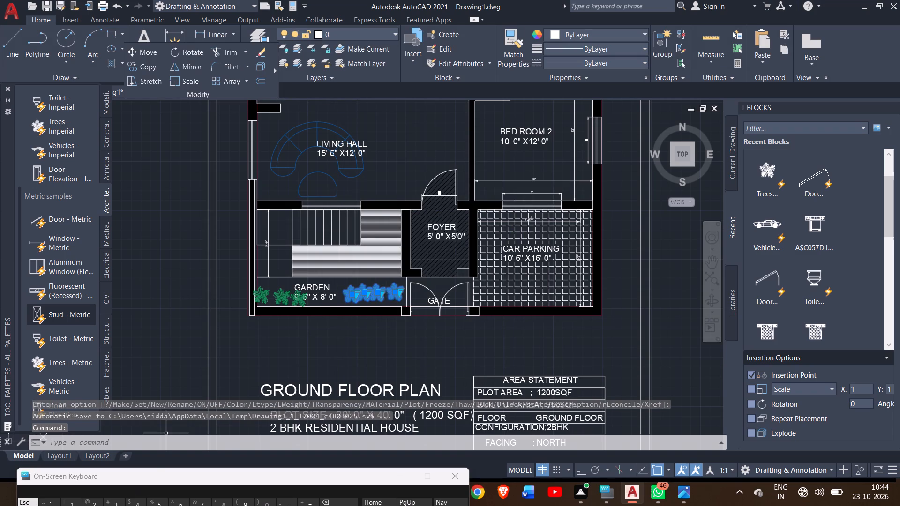
{"action": "key", "text": "Escape"}
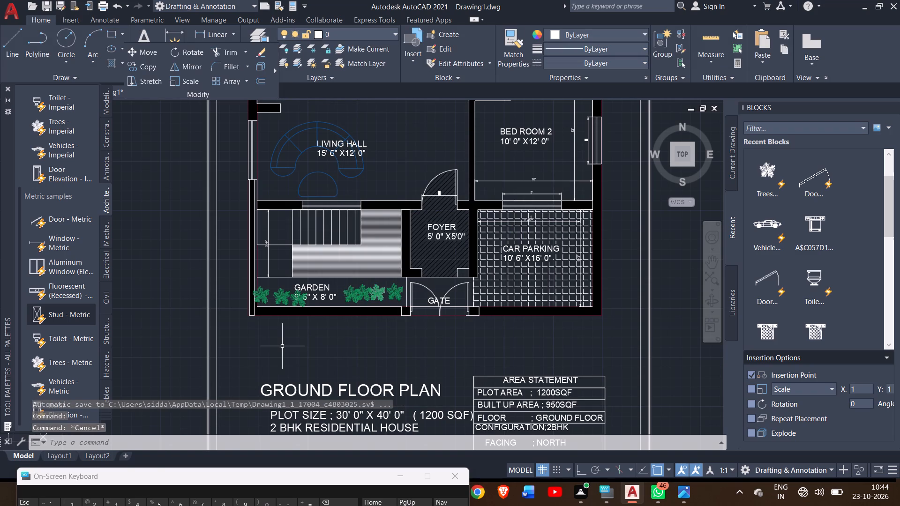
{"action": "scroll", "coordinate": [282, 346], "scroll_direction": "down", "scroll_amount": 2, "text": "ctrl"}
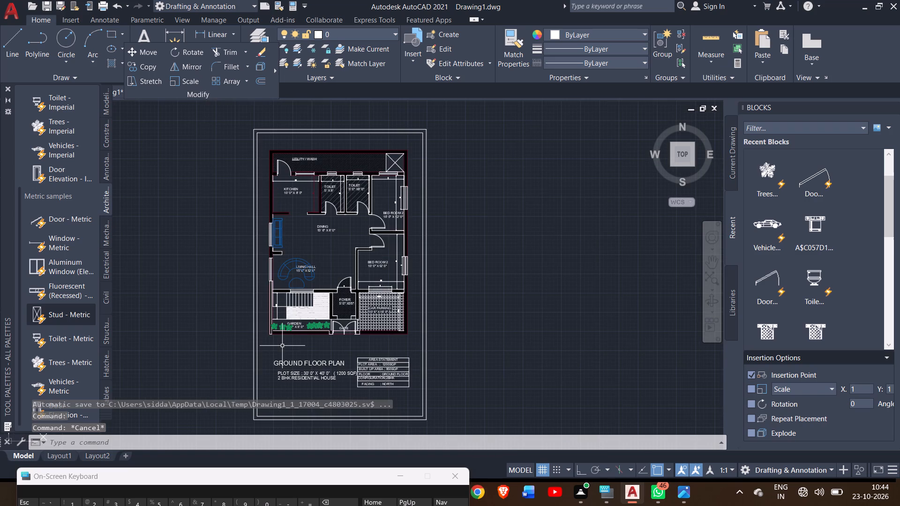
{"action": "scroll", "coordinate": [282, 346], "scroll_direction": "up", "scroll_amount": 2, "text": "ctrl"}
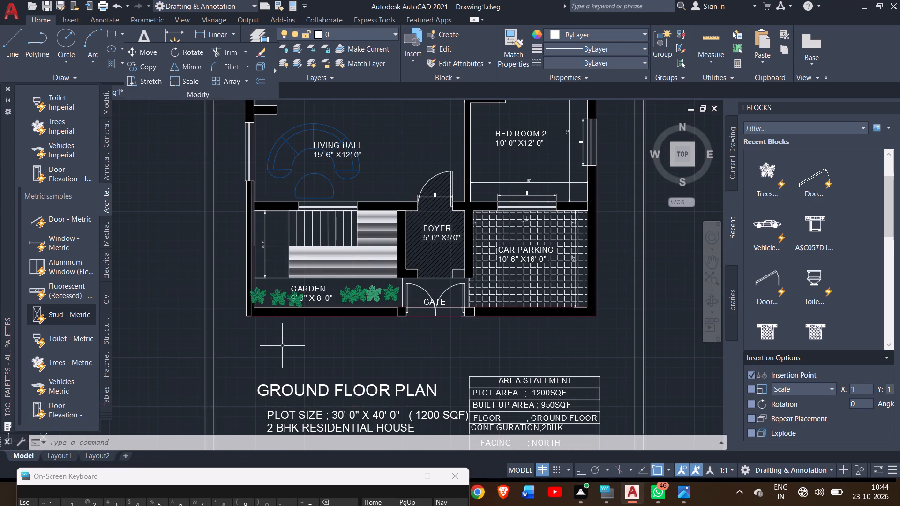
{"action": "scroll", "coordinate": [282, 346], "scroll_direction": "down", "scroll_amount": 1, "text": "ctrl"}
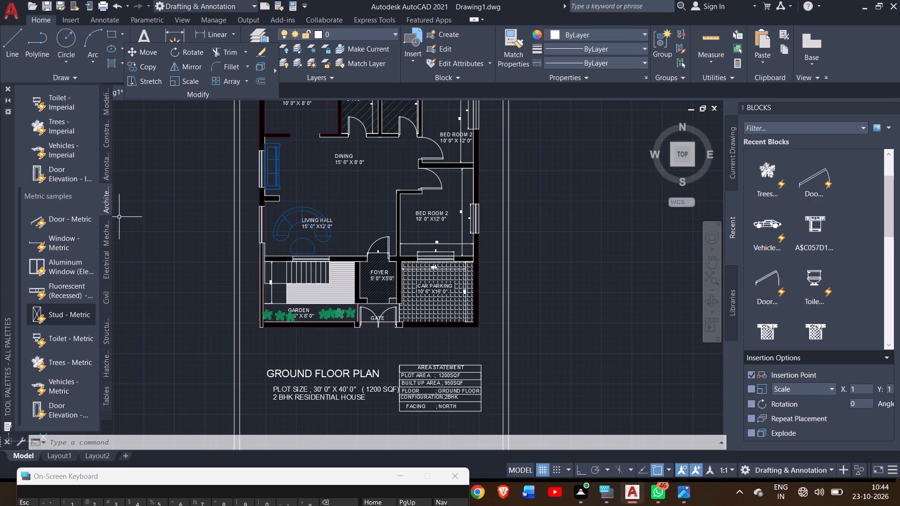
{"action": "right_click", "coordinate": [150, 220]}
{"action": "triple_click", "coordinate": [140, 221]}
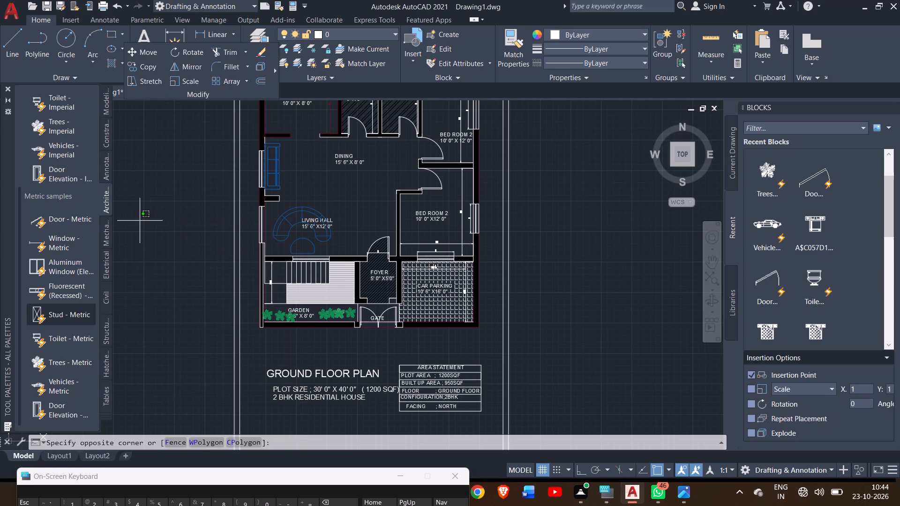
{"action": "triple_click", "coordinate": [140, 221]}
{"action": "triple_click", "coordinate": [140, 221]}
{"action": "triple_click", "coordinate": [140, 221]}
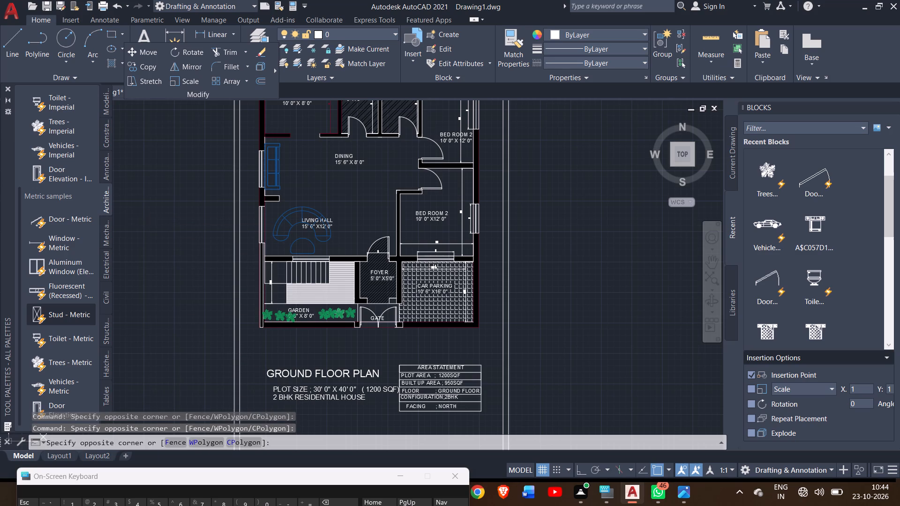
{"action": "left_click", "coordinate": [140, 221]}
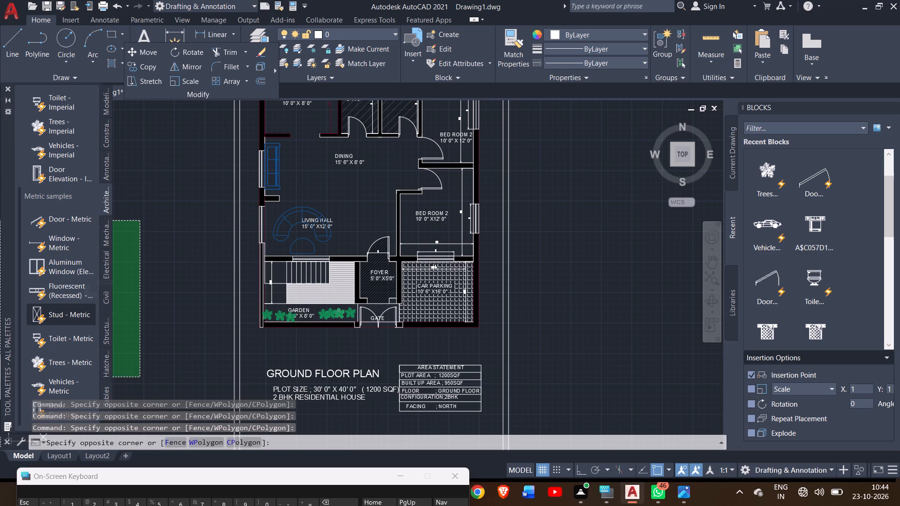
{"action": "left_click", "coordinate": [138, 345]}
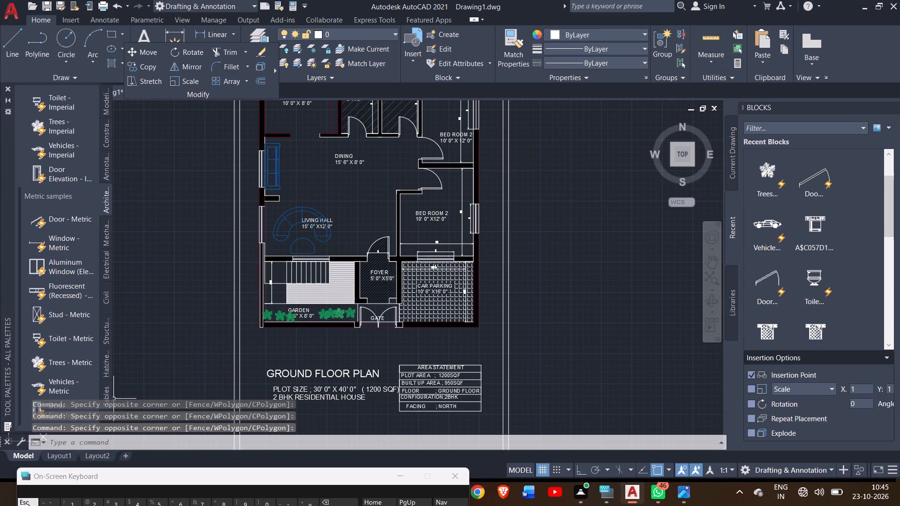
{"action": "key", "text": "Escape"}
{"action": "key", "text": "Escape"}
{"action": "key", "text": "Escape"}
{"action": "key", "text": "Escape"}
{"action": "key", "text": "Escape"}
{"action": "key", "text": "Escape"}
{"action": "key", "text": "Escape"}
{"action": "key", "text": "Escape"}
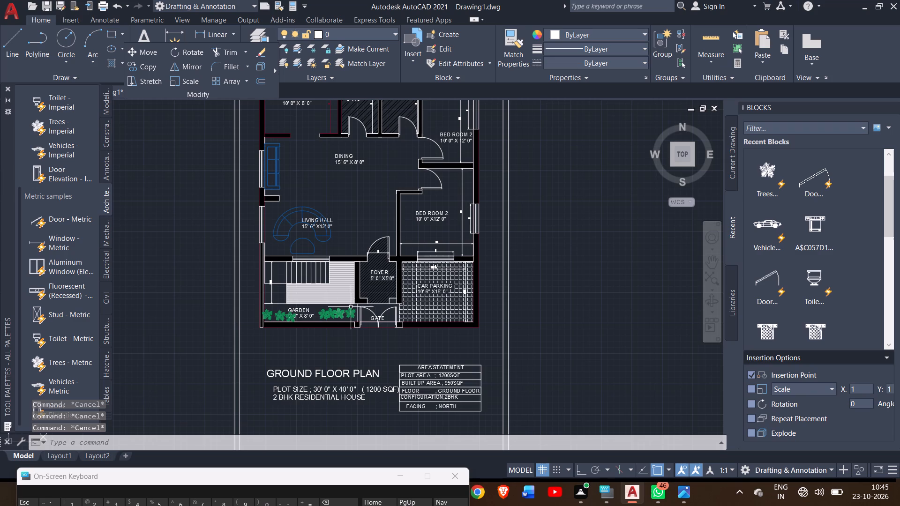
Put the name and size text of the BED ROOM 2 beside CAR PARKING on the TEXT layer and set that layer's colour to 130.
{"action": "left_click", "coordinate": [431, 214]}
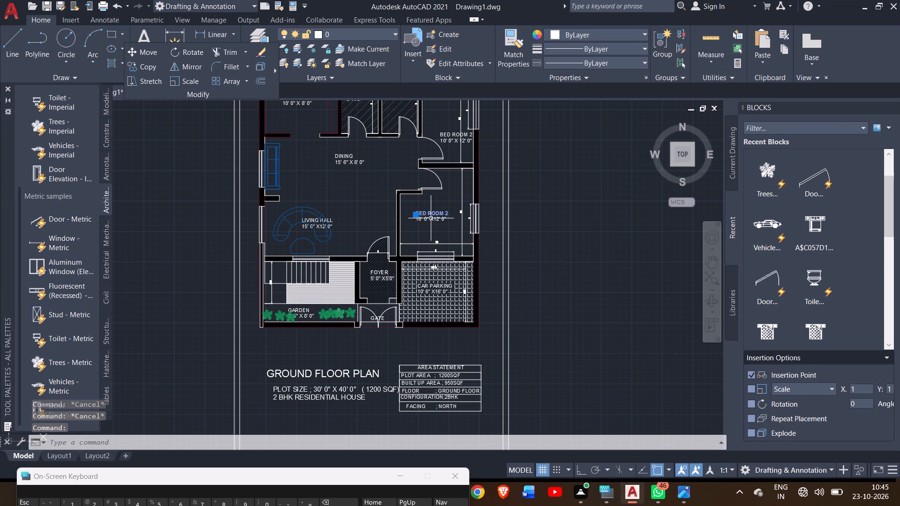
{"action": "scroll", "coordinate": [431, 218], "scroll_direction": "up", "scroll_amount": 3, "text": "ctrl"}
{"action": "left_click", "coordinate": [427, 219]}
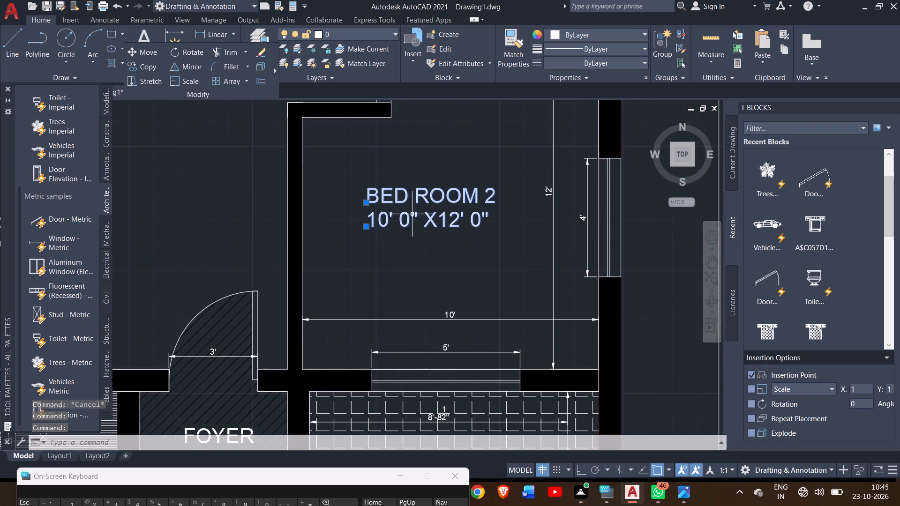
{"action": "scroll", "coordinate": [384, 206], "scroll_direction": "down", "scroll_amount": 1, "text": "ctrl"}
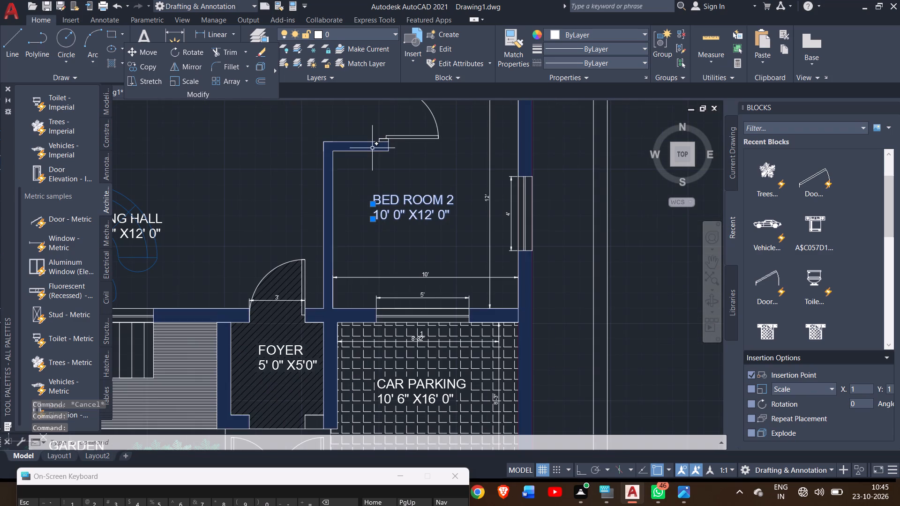
{"action": "left_click", "coordinate": [319, 37]}
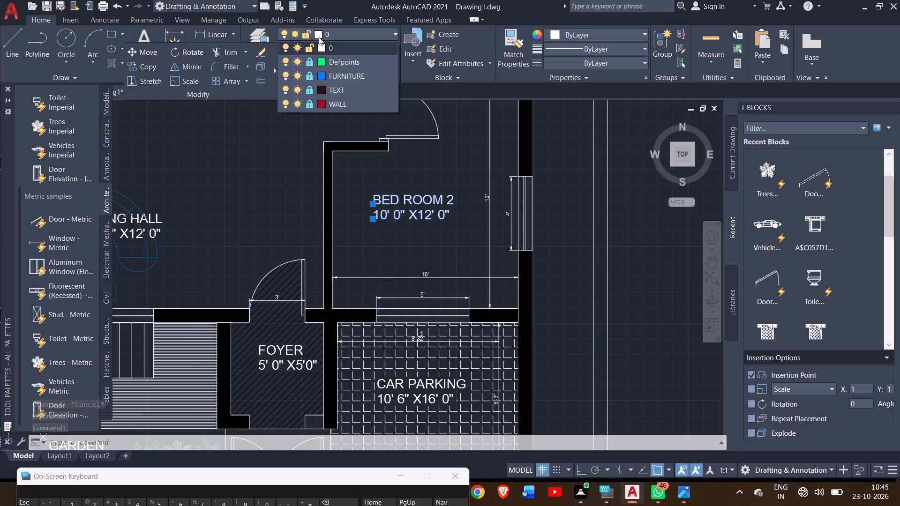
{"action": "left_click", "coordinate": [323, 85]}
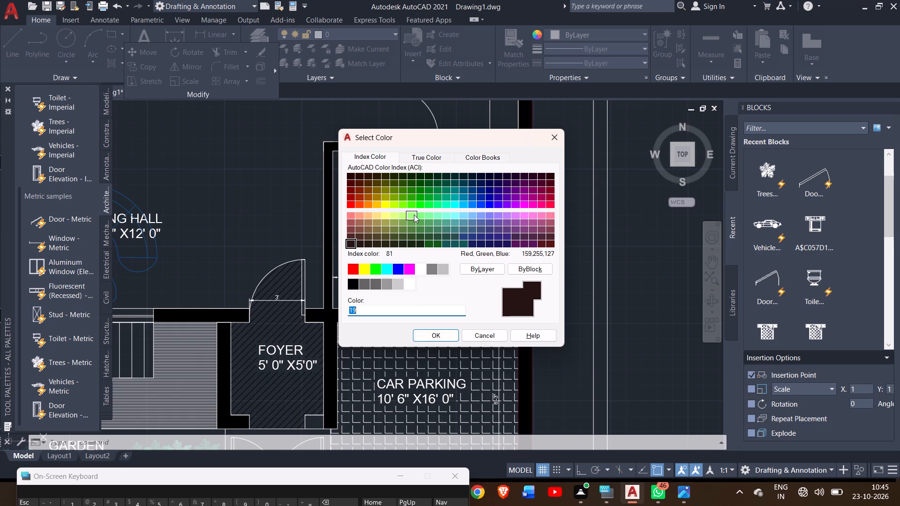
{"action": "left_click", "coordinate": [457, 208]}
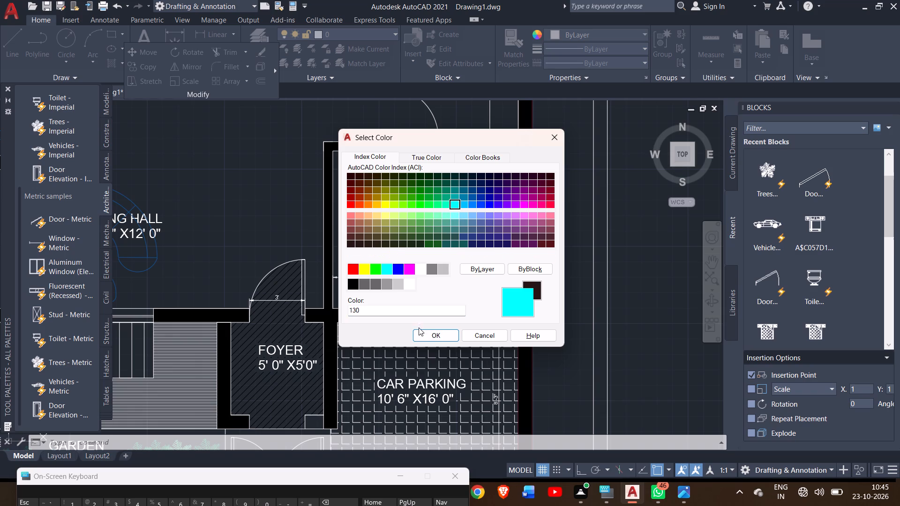
{"action": "left_click", "coordinate": [422, 334]}
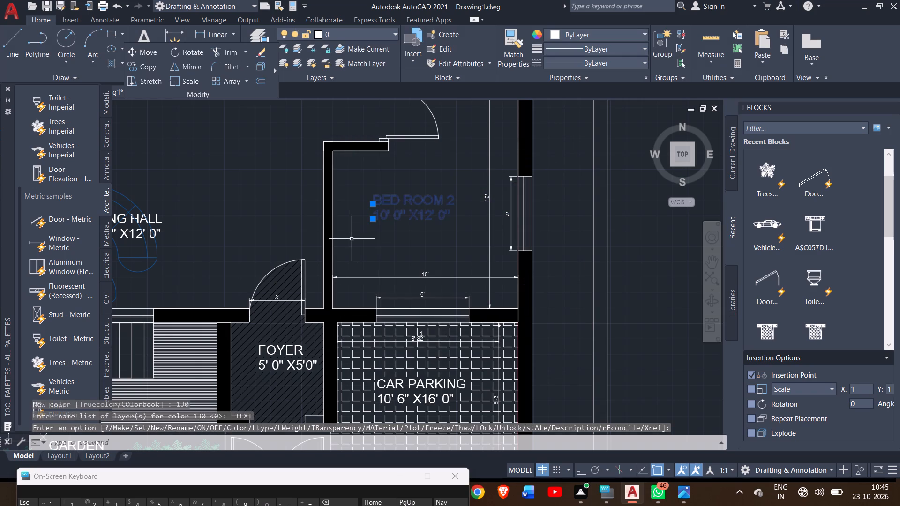
{"action": "key", "text": "Escape"}
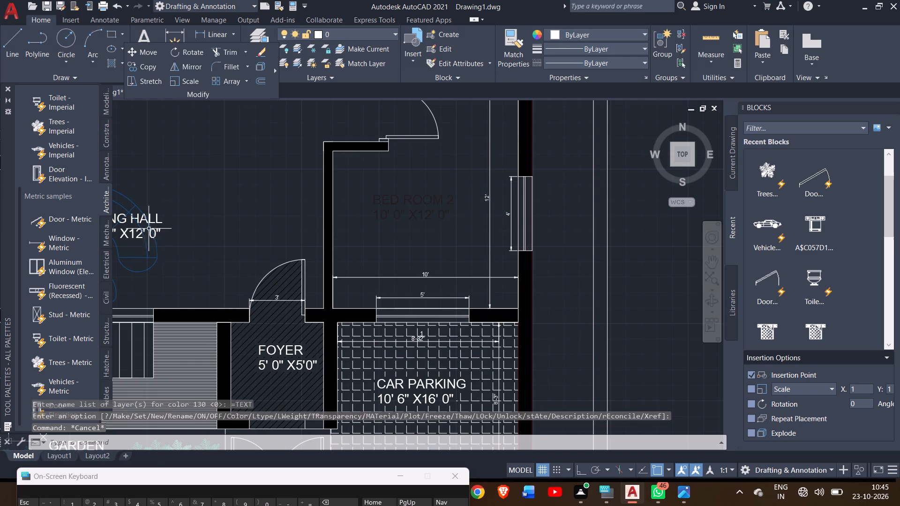
Put the LIVING HALL name and size text on the TEXT layer, keeping the layer's colour at 130.
{"action": "left_click", "coordinate": [157, 220]}
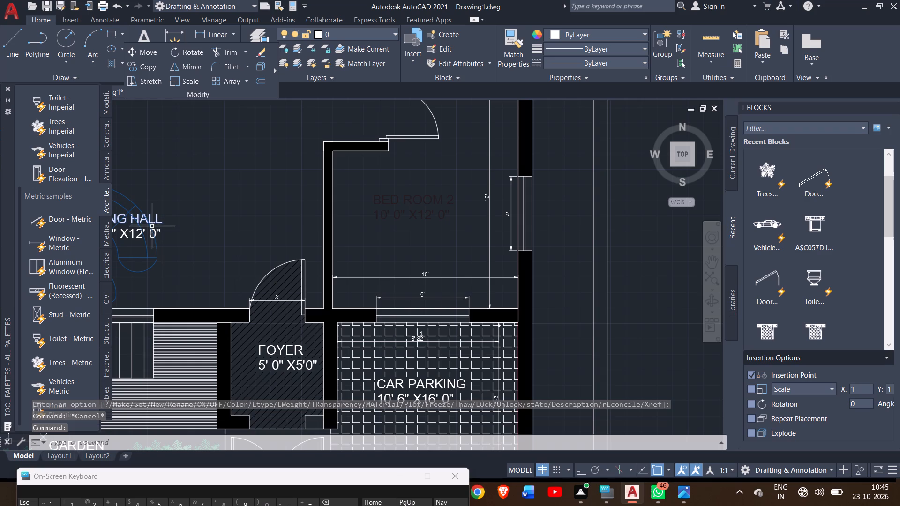
{"action": "left_click", "coordinate": [155, 231]}
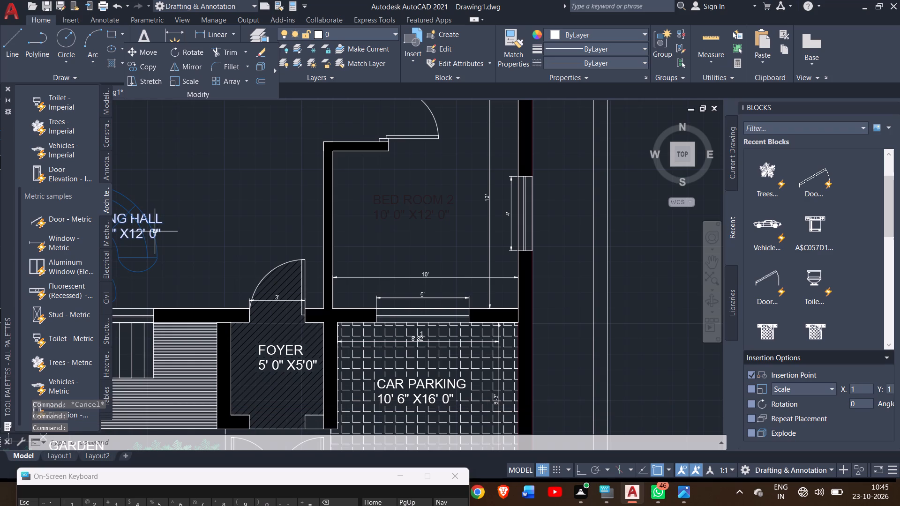
{"action": "left_click", "coordinate": [320, 34]}
{"action": "left_click", "coordinate": [319, 90]}
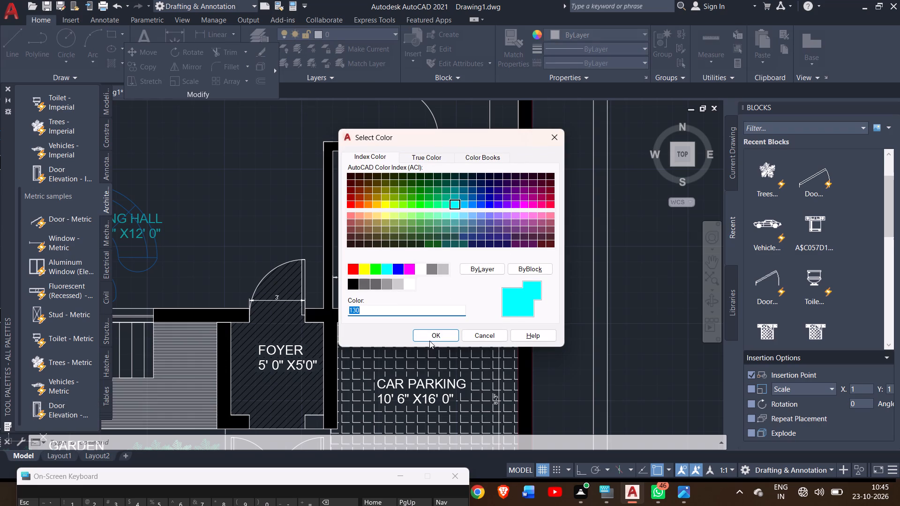
{"action": "left_click", "coordinate": [432, 335]}
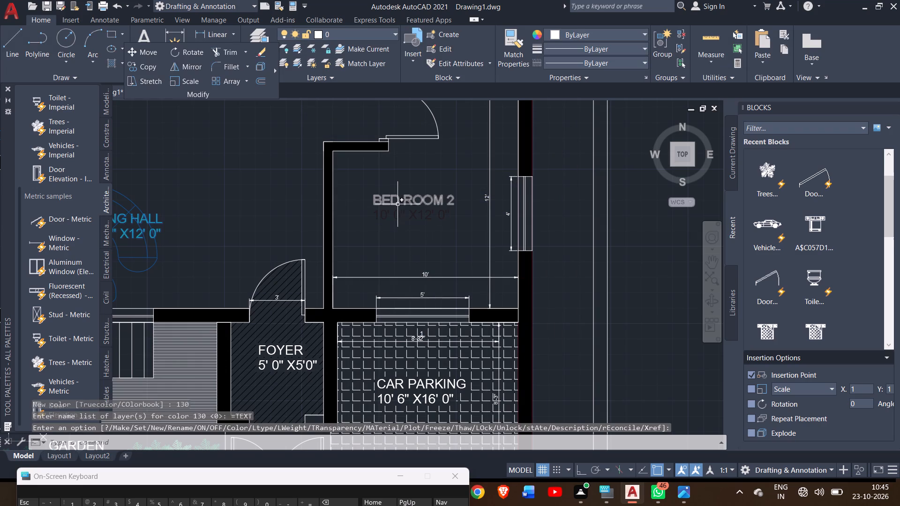
Add the BED ROOM 2 name and size text to the selection and reapply the TEXT layer with colour 130.
{"action": "left_click", "coordinate": [397, 204]}
{"action": "left_click", "coordinate": [395, 210]}
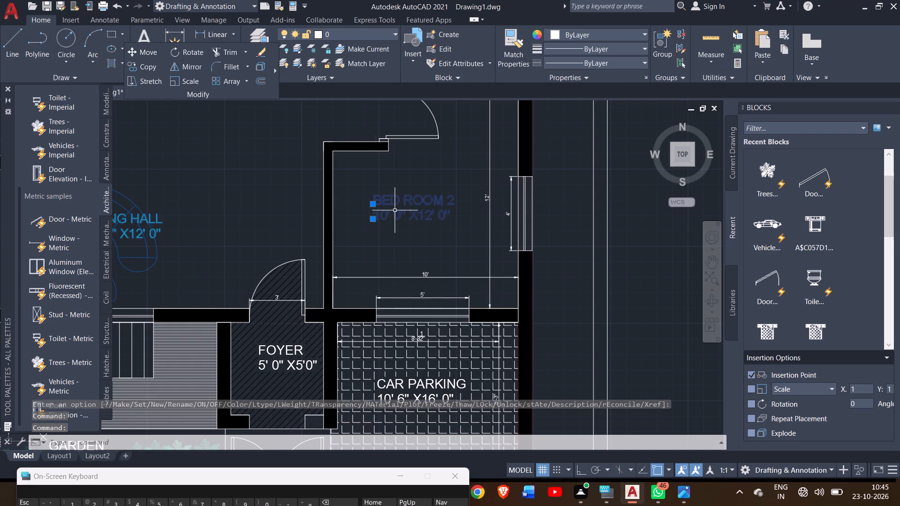
{"action": "left_click", "coordinate": [318, 35]}
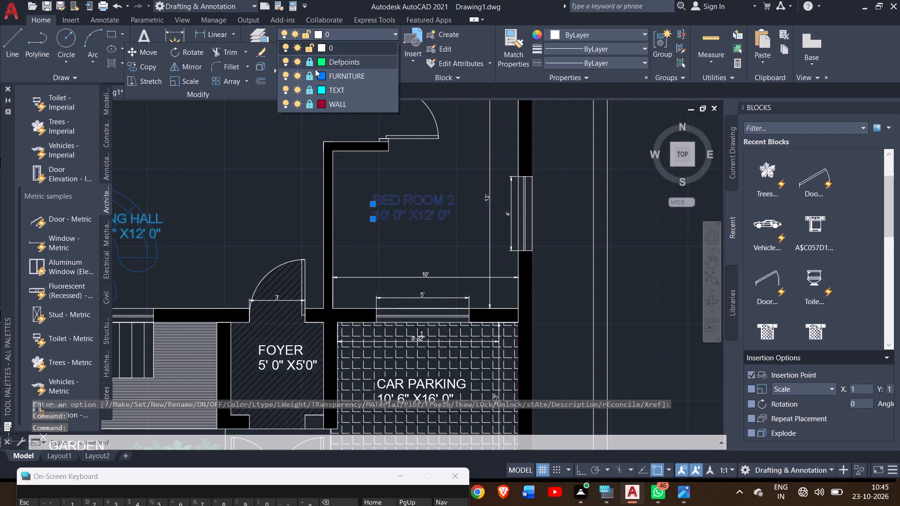
{"action": "left_click", "coordinate": [321, 87]}
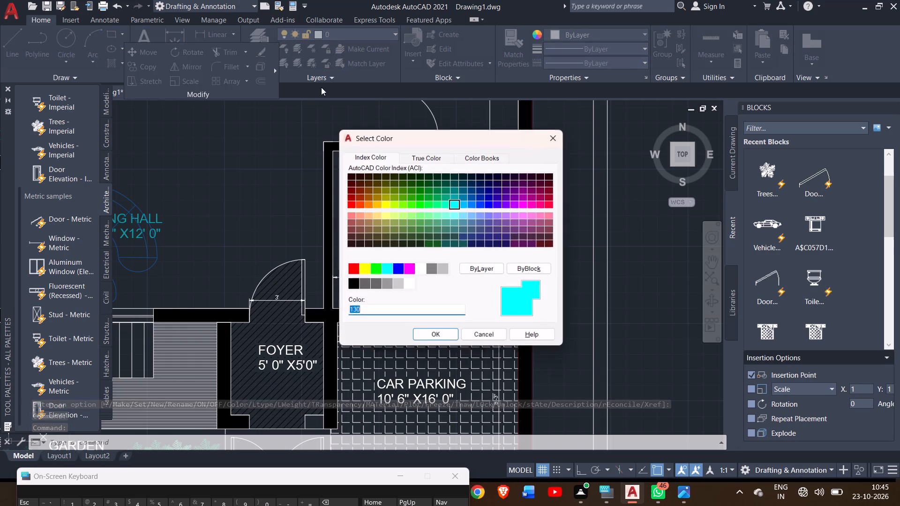
{"action": "left_click", "coordinate": [416, 334]}
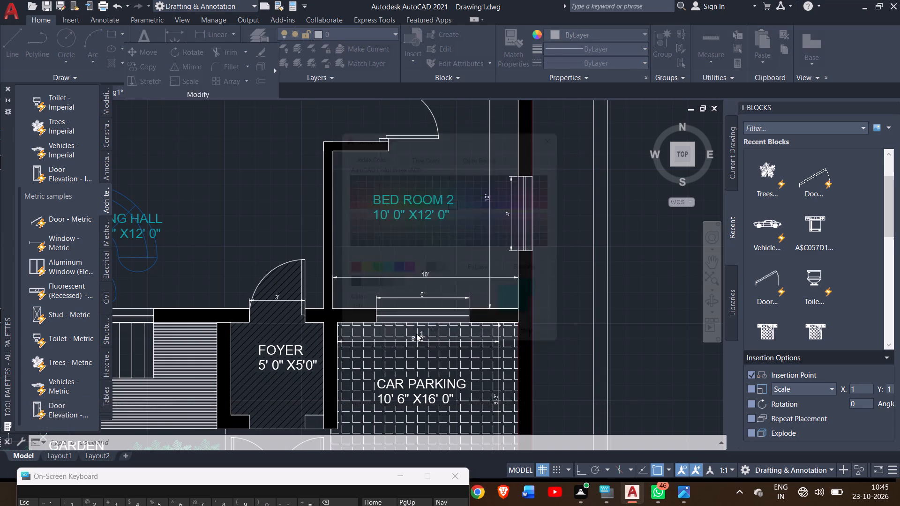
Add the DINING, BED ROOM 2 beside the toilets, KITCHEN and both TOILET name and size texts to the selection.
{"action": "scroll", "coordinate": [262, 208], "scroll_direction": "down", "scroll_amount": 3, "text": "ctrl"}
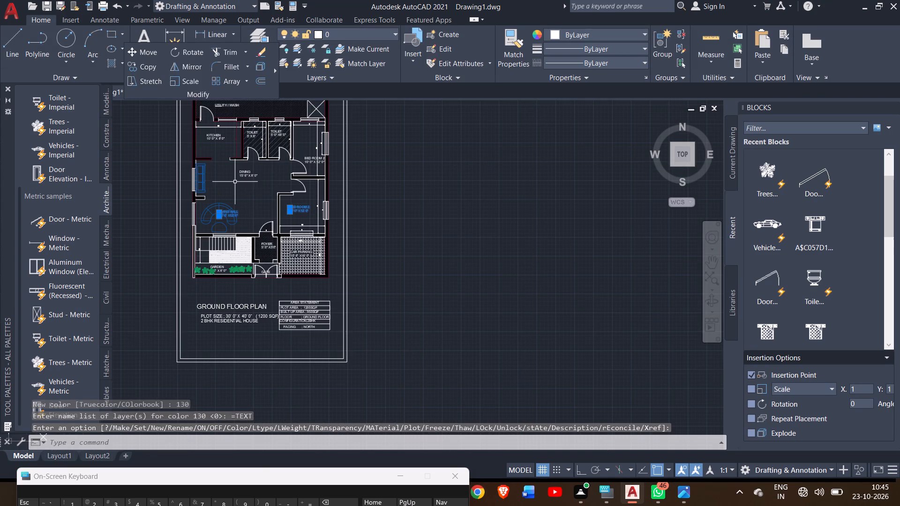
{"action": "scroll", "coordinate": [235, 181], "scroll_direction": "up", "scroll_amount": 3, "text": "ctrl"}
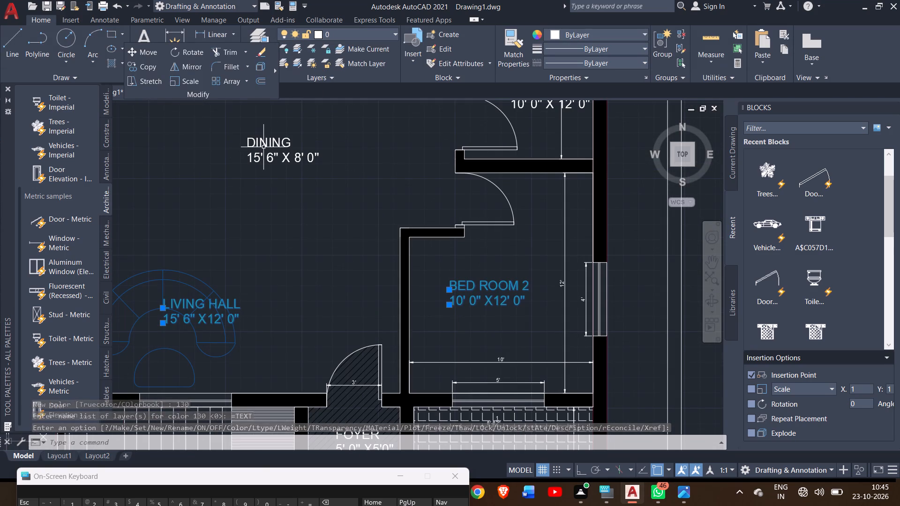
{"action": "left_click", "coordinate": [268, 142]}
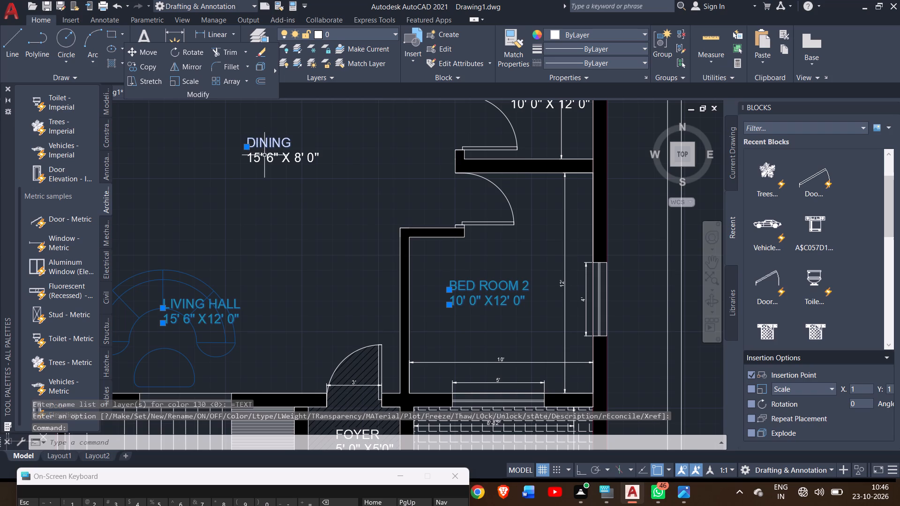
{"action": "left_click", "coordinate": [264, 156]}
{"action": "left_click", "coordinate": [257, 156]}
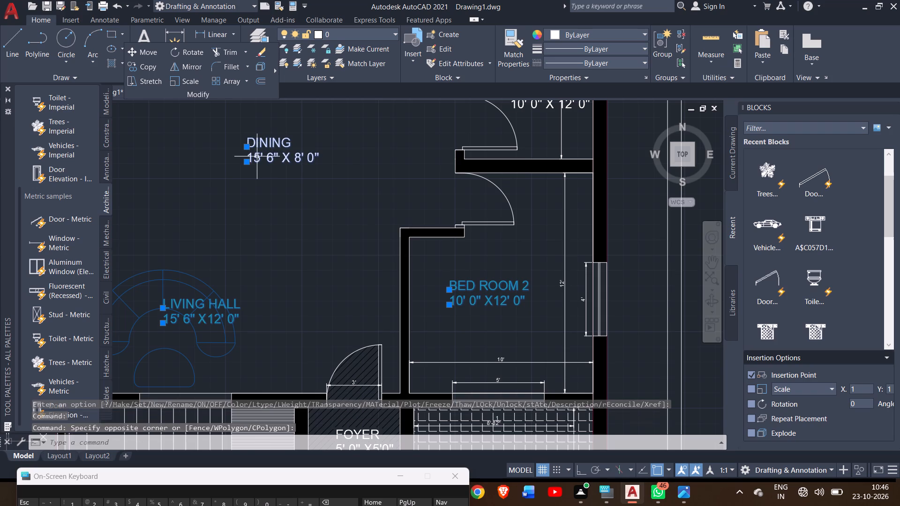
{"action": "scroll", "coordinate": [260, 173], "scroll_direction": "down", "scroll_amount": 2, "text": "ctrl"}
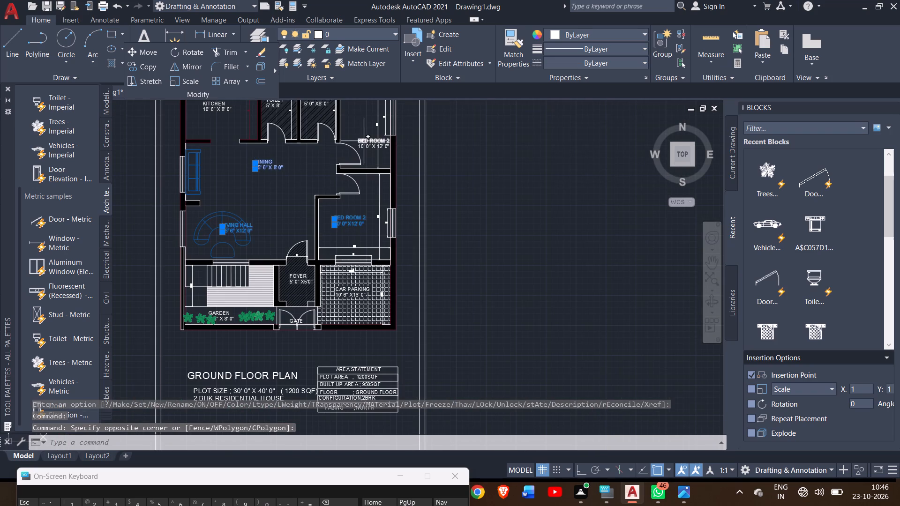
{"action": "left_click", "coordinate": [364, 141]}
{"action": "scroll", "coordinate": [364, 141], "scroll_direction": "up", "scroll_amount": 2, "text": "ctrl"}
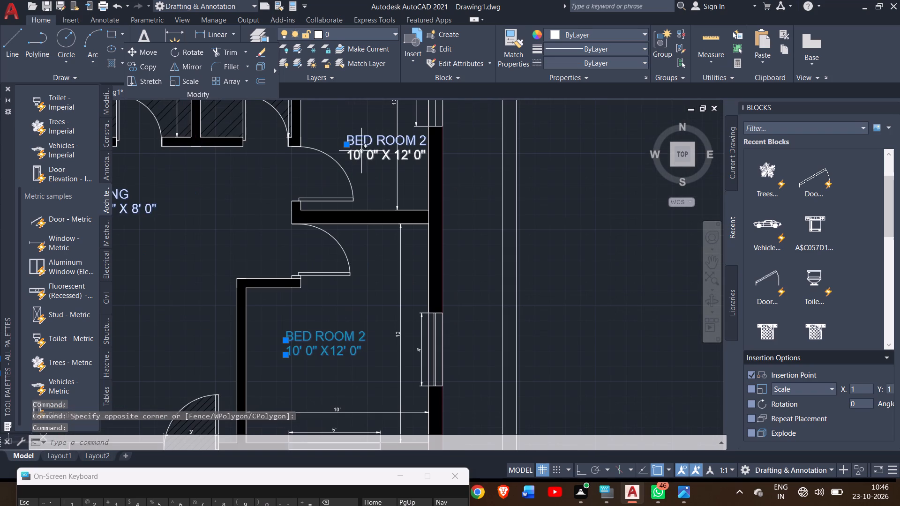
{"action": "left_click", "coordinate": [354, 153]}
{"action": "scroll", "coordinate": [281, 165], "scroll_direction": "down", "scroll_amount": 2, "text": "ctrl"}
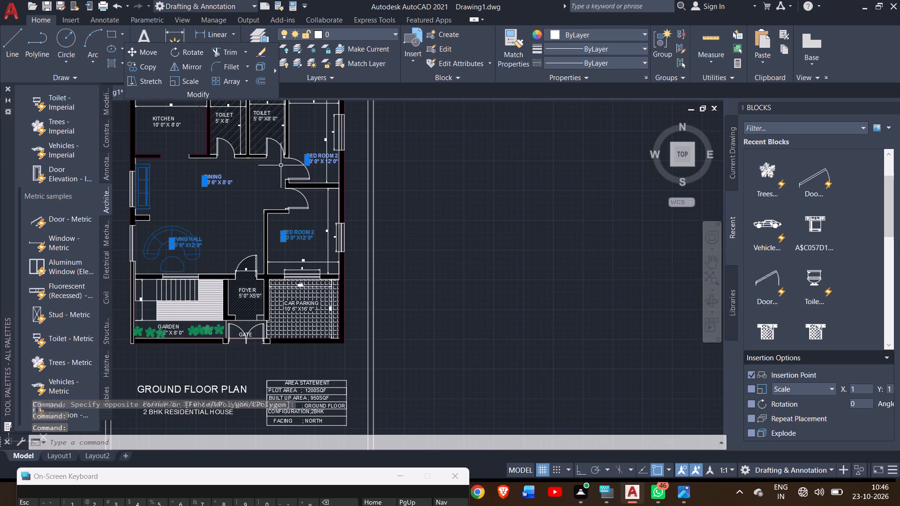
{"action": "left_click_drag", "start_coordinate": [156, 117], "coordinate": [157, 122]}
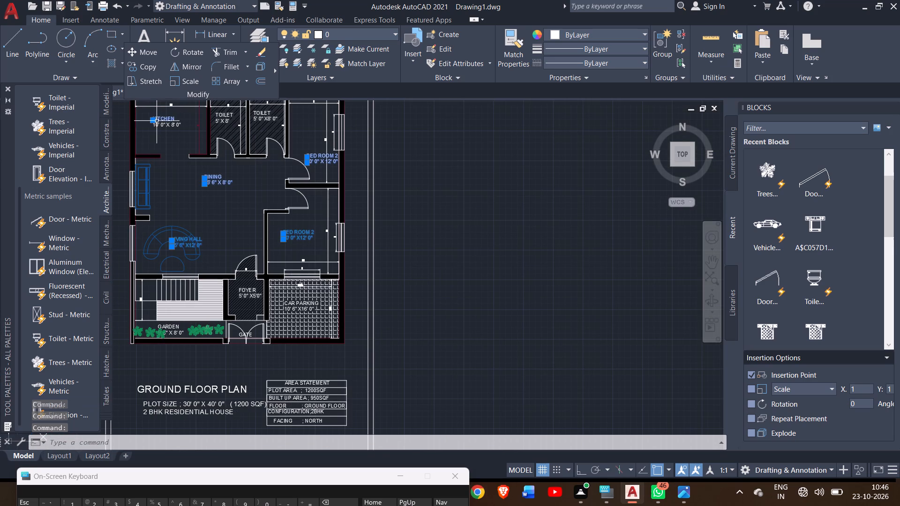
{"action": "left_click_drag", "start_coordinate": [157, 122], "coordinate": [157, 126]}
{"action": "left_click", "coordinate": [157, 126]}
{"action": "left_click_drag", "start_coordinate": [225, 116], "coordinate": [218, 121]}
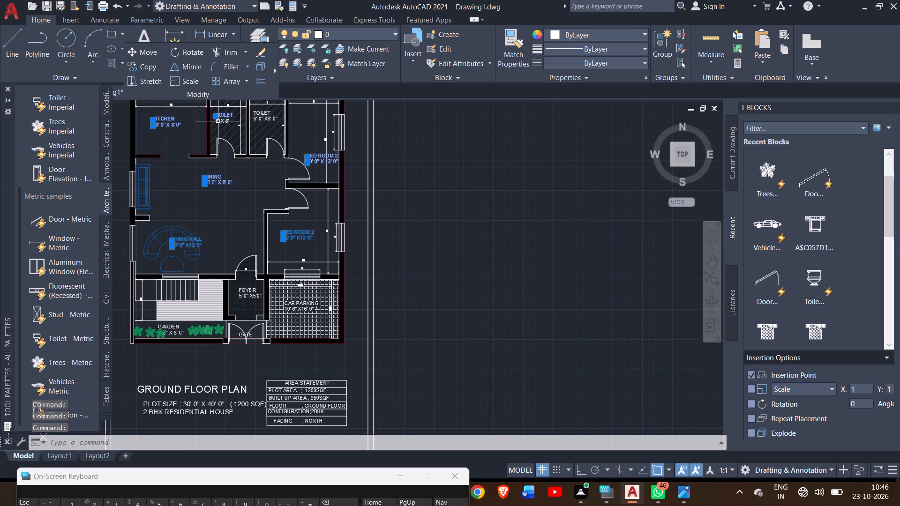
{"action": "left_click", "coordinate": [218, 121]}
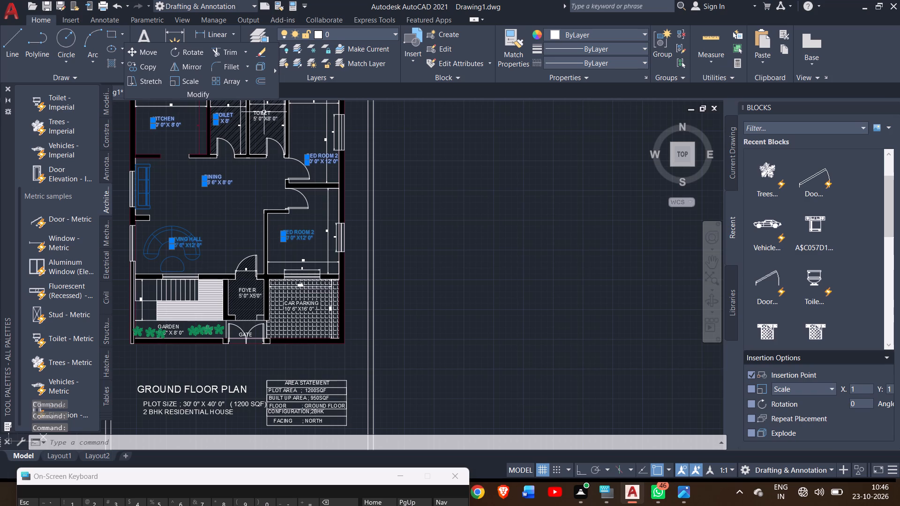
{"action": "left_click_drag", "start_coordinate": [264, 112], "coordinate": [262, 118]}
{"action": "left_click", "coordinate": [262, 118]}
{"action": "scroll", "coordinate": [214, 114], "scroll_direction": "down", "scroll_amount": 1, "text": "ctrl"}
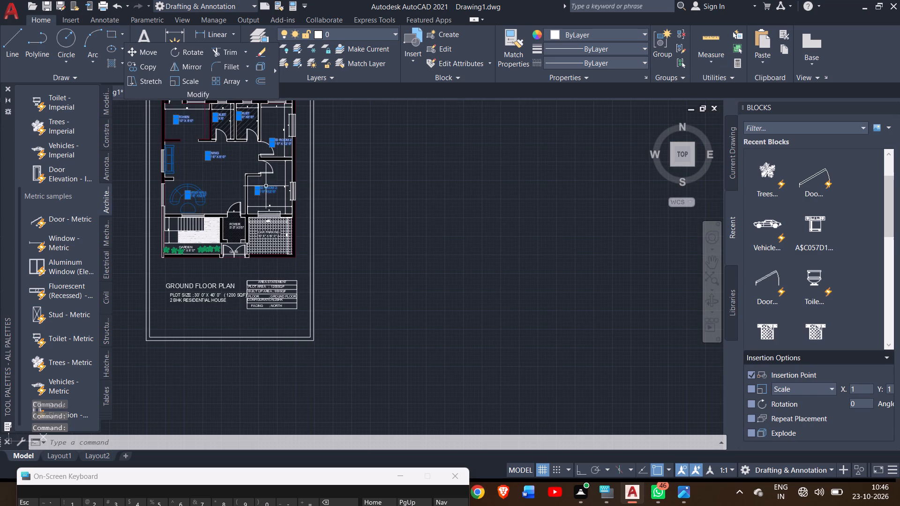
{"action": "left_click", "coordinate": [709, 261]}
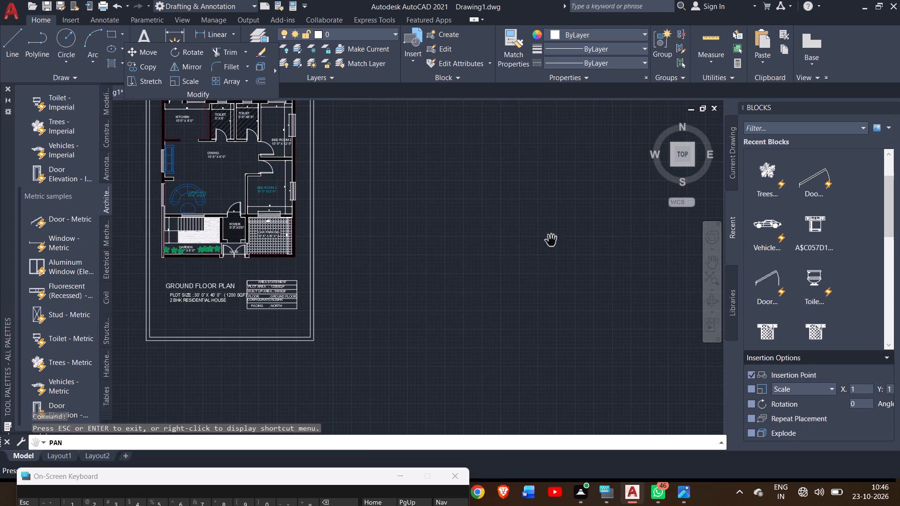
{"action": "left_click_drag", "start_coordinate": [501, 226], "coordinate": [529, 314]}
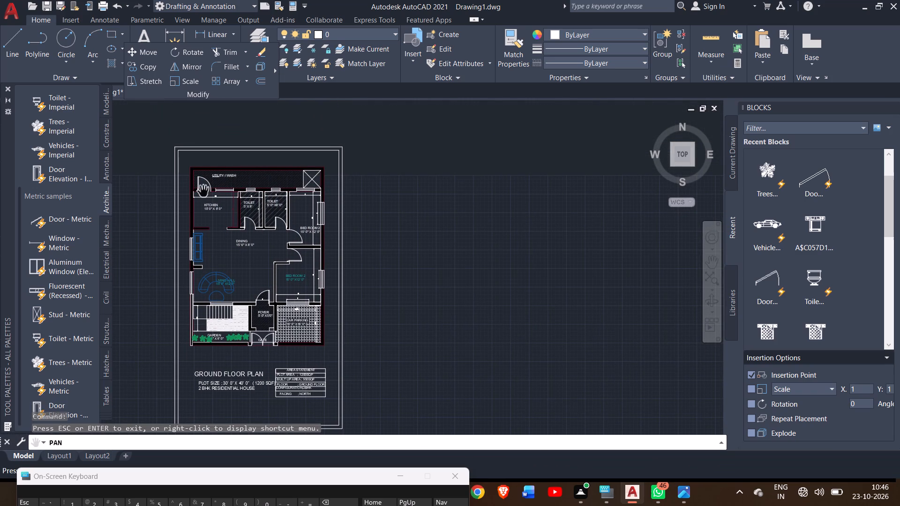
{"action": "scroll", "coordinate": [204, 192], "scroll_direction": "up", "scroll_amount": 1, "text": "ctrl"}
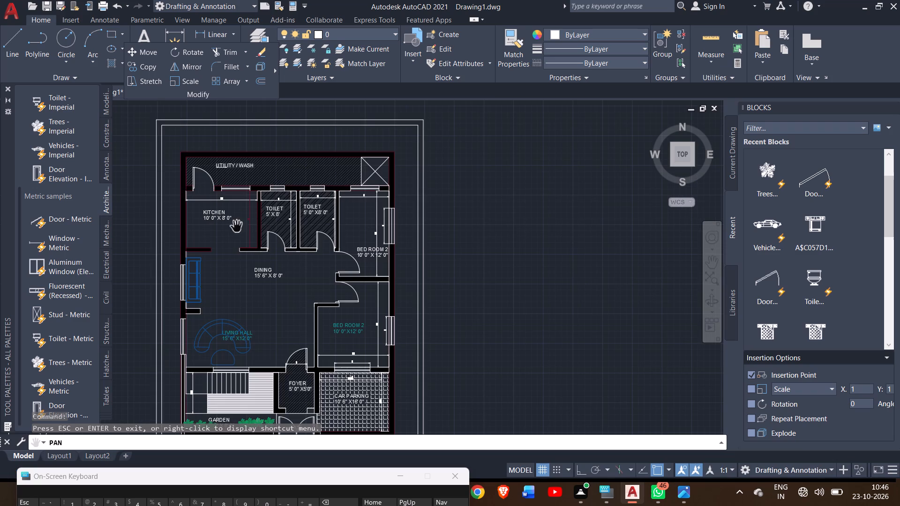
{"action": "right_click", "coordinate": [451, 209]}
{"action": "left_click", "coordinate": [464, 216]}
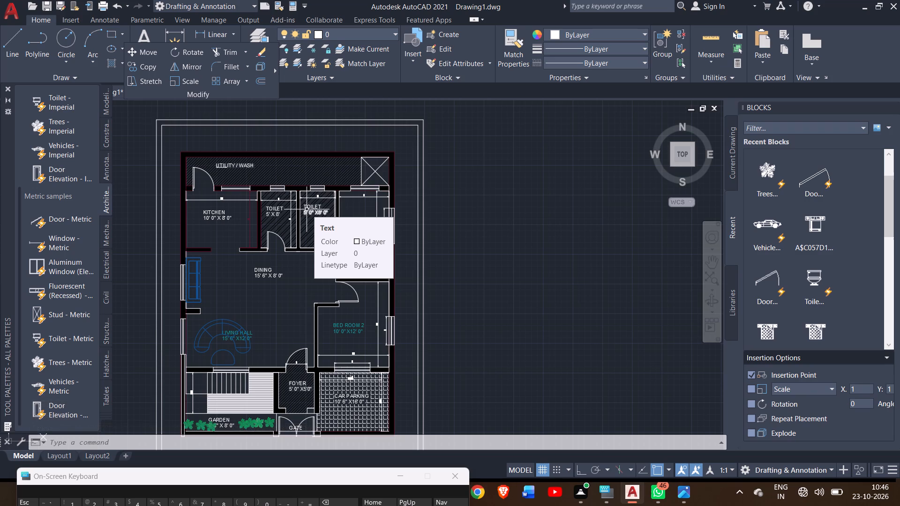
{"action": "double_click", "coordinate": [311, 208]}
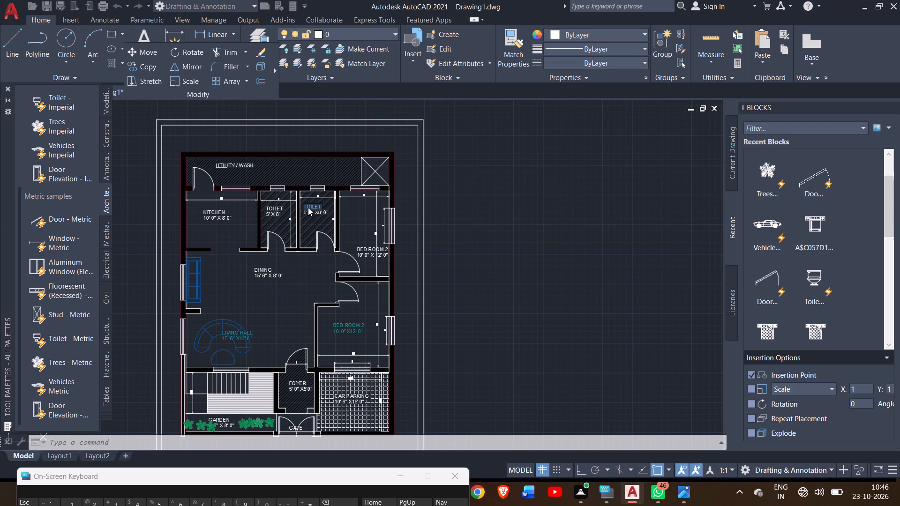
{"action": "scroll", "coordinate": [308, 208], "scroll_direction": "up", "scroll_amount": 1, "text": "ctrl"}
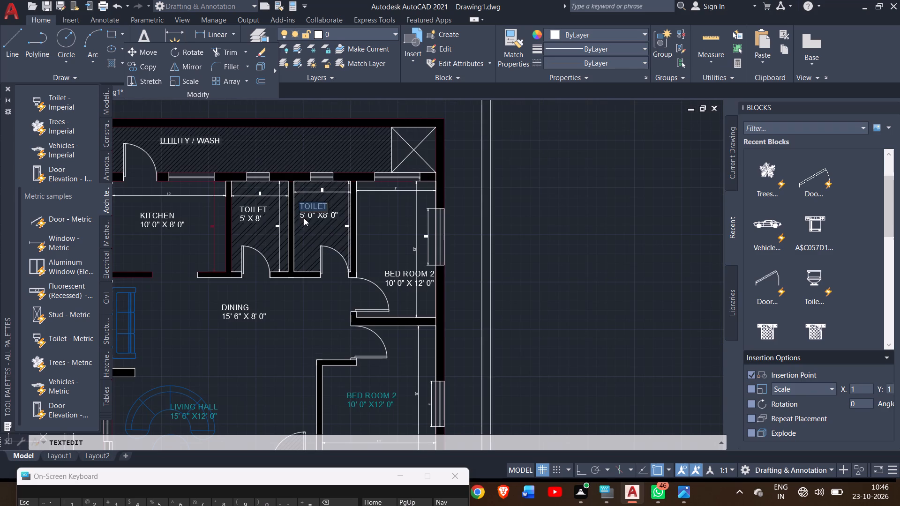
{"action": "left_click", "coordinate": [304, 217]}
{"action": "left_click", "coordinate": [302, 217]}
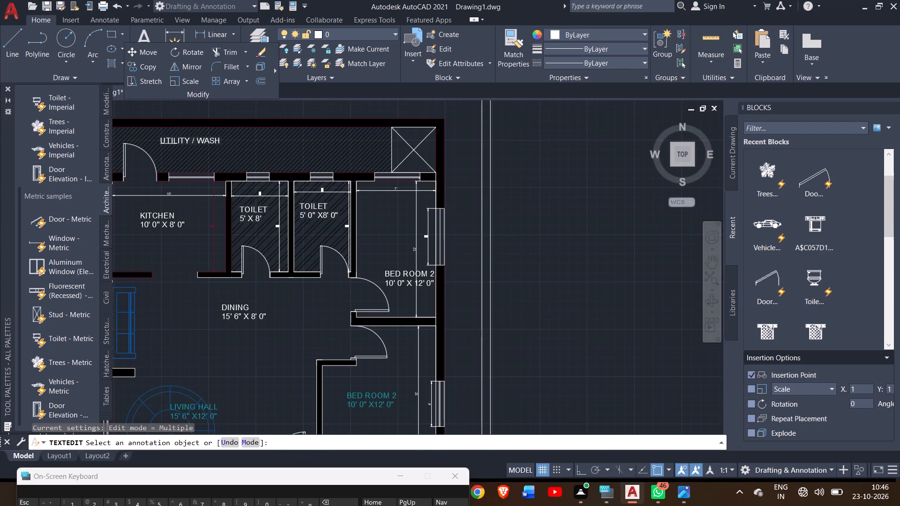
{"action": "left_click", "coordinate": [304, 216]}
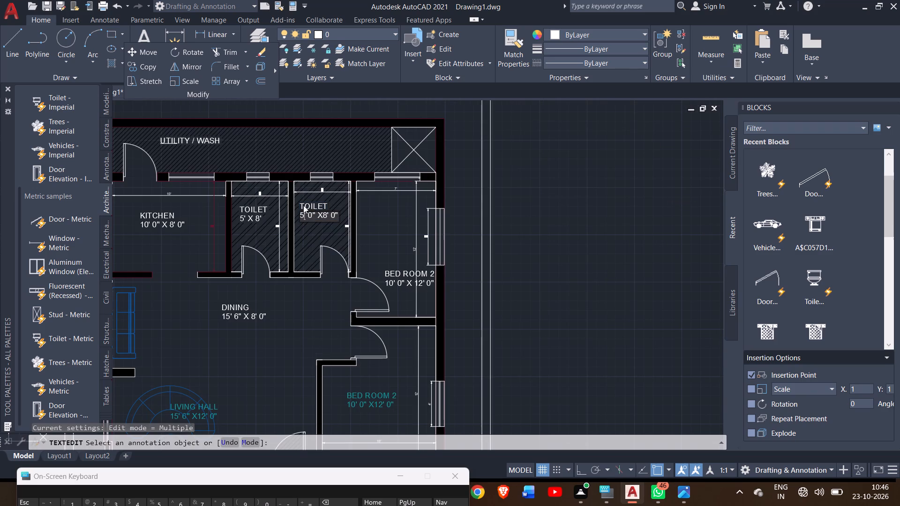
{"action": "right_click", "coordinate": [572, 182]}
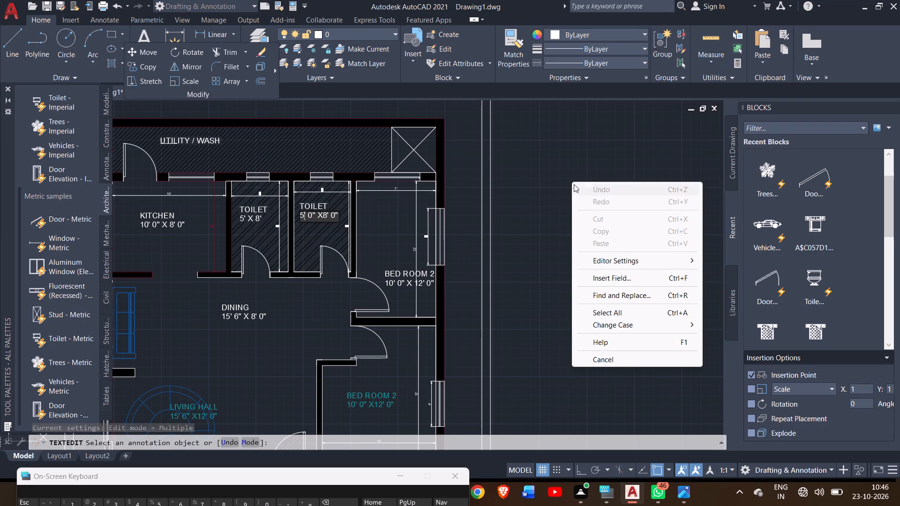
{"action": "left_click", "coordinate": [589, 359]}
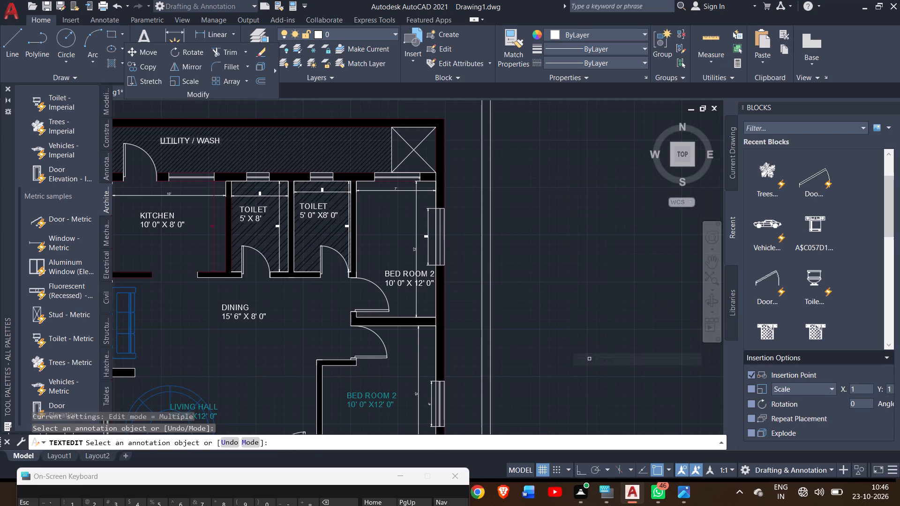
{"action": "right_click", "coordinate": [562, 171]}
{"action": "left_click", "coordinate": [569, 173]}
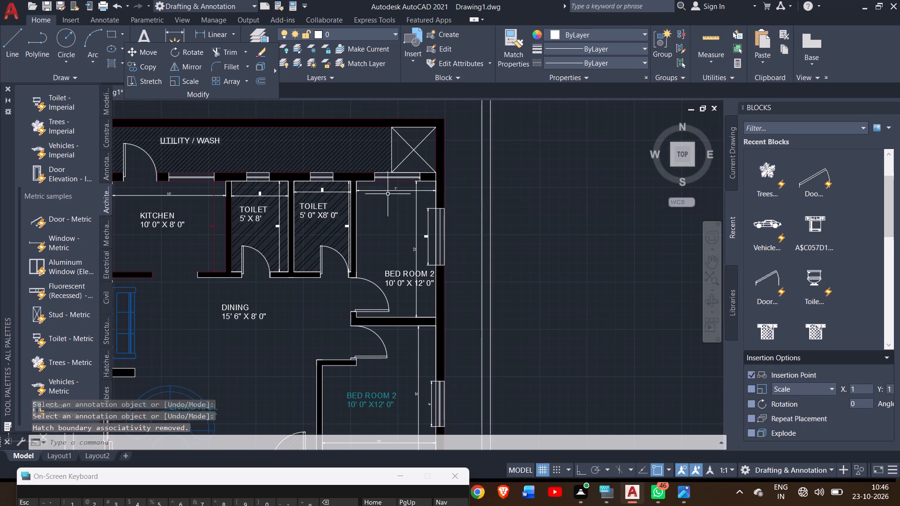
Put both TOILET, the KITCHEN, UTILITY / WASH, DINING, BED ROOM 2 beside the toilets, and FOYER texts on the TEXT layer.
{"action": "left_click", "coordinate": [319, 205]}
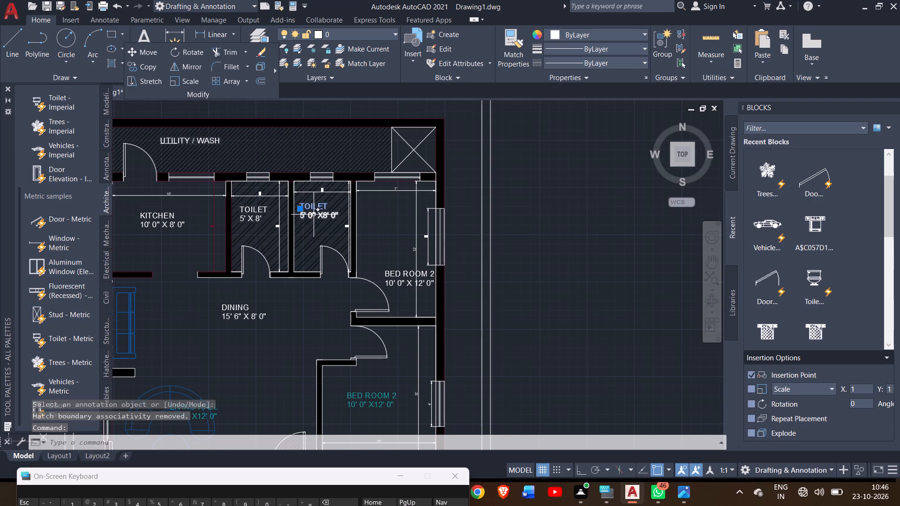
{"action": "left_click", "coordinate": [314, 215]}
{"action": "left_click_drag", "start_coordinate": [258, 213], "coordinate": [257, 213]}
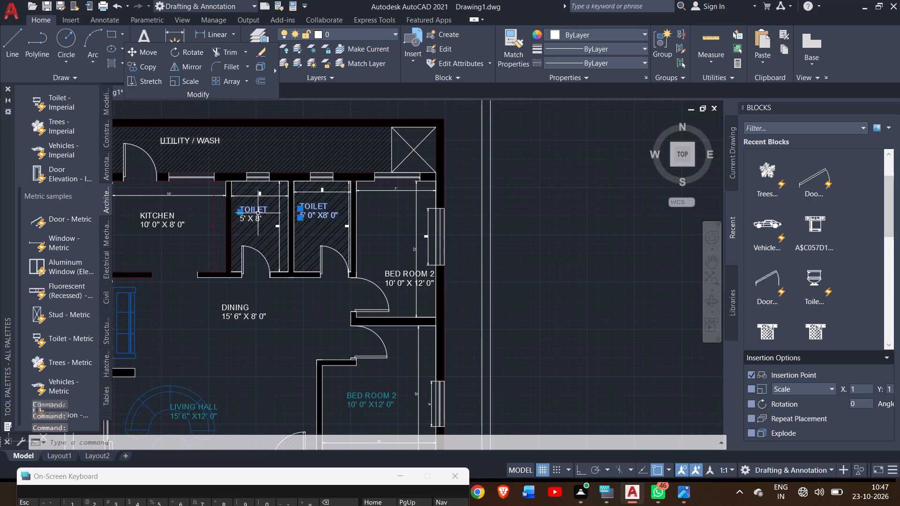
{"action": "left_click_drag", "start_coordinate": [257, 213], "coordinate": [255, 219]}
{"action": "left_click", "coordinate": [255, 219]}
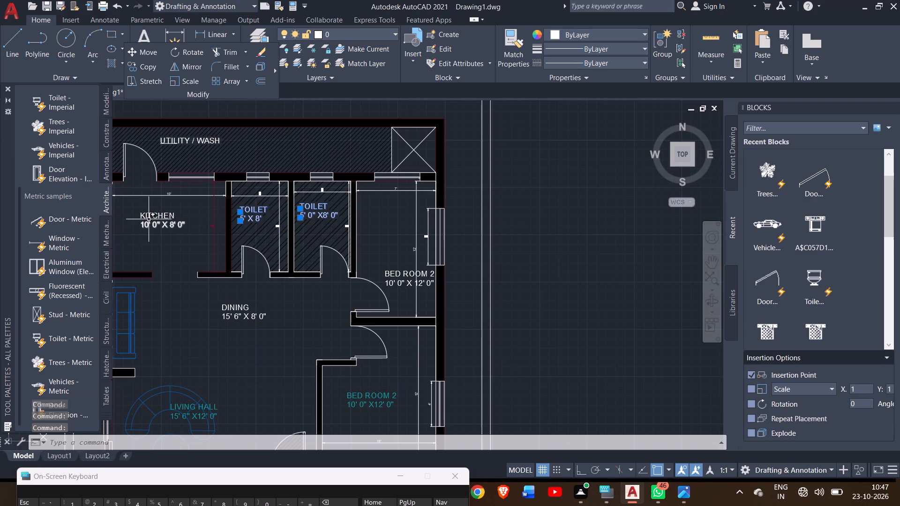
{"action": "left_click_drag", "start_coordinate": [152, 218], "coordinate": [150, 226]}
{"action": "left_click", "coordinate": [150, 226]}
{"action": "left_click", "coordinate": [184, 142]}
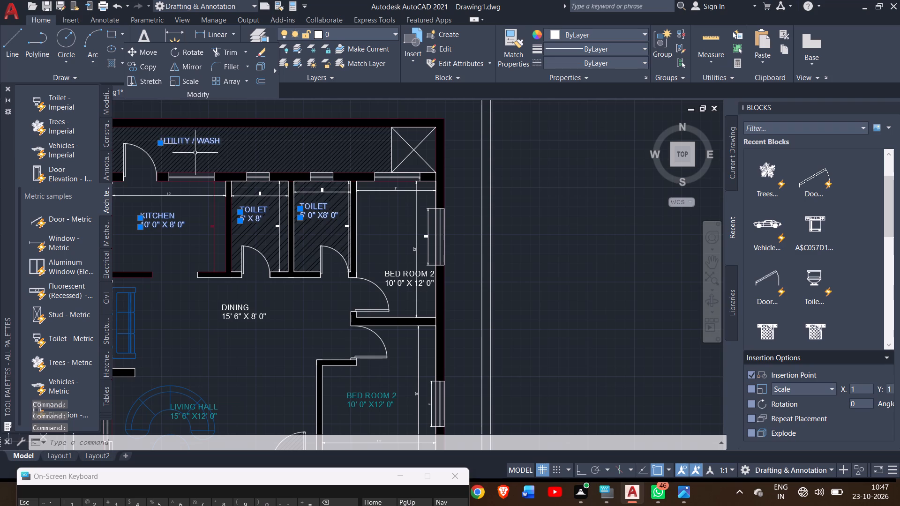
{"action": "left_click_drag", "start_coordinate": [229, 307], "coordinate": [229, 312]}
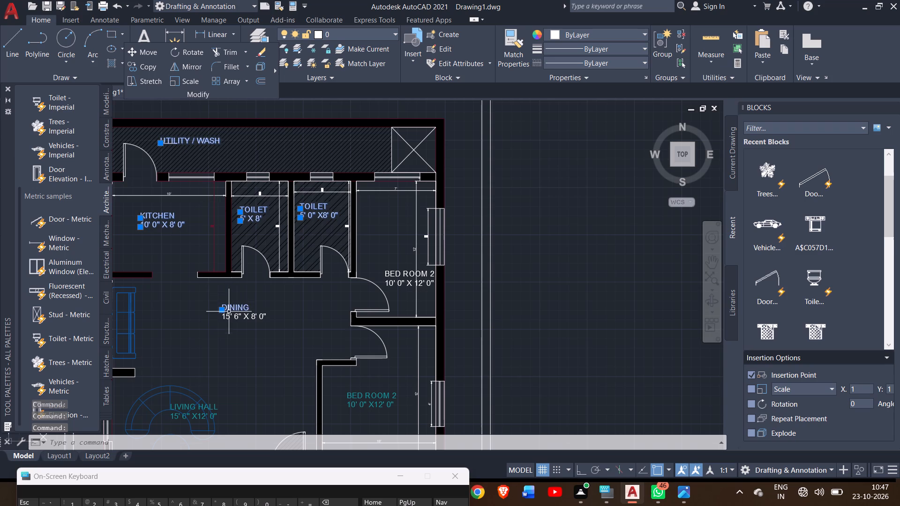
{"action": "left_click_drag", "start_coordinate": [229, 312], "coordinate": [229, 314]}
{"action": "left_click", "coordinate": [229, 314]}
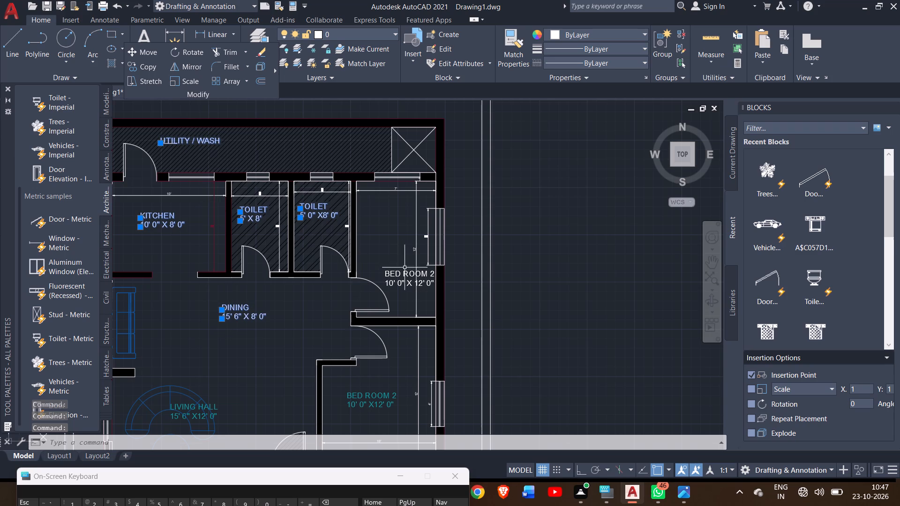
{"action": "left_click", "coordinate": [402, 273]}
{"action": "left_click", "coordinate": [397, 285]}
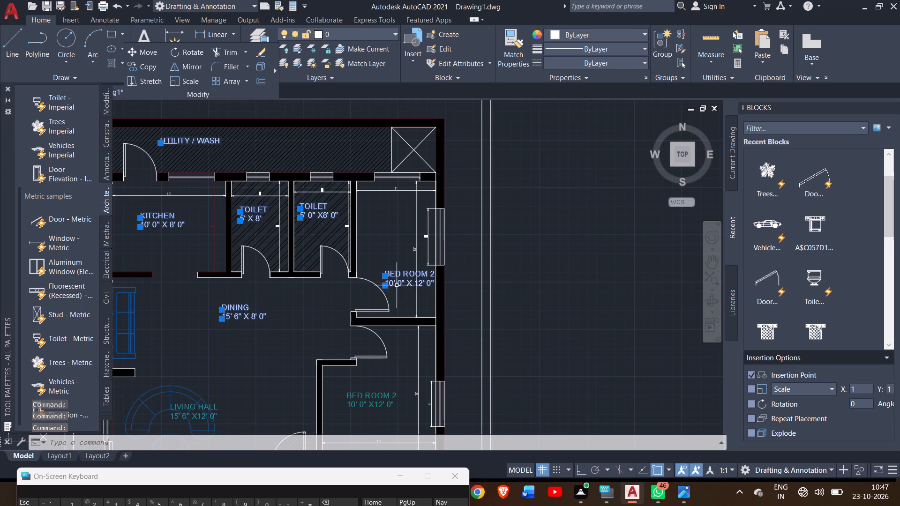
{"action": "scroll", "coordinate": [291, 275], "scroll_direction": "down", "scroll_amount": 1, "text": "ctrl"}
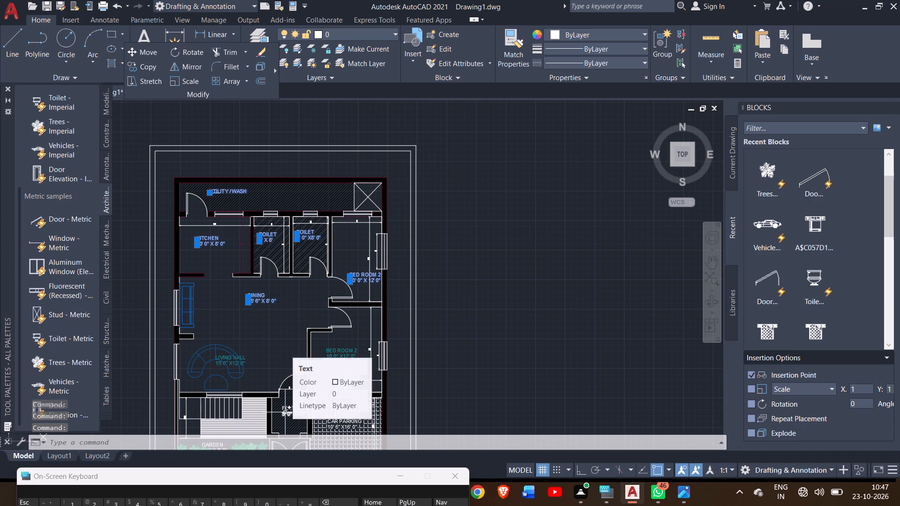
{"action": "scroll", "coordinate": [285, 412], "scroll_direction": "up", "scroll_amount": 3, "text": "ctrl"}
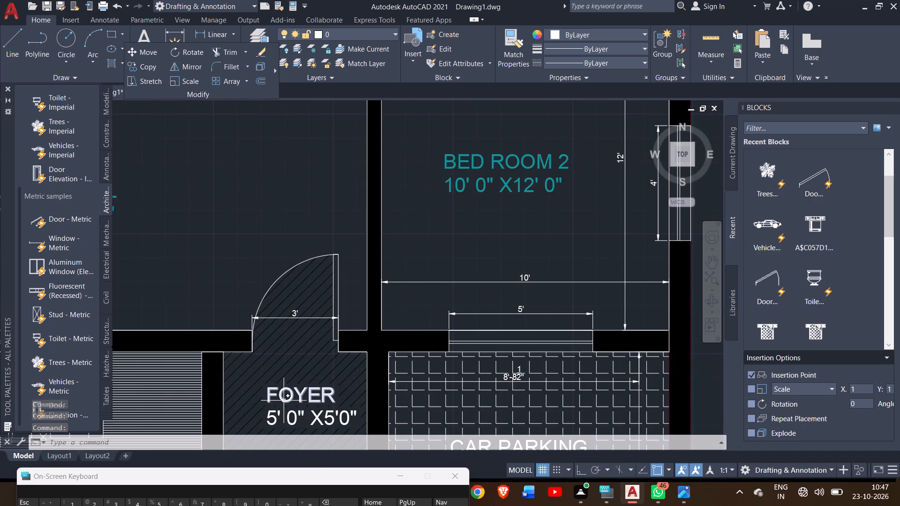
{"action": "left_click", "coordinate": [284, 400]}
{"action": "left_click", "coordinate": [275, 420]}
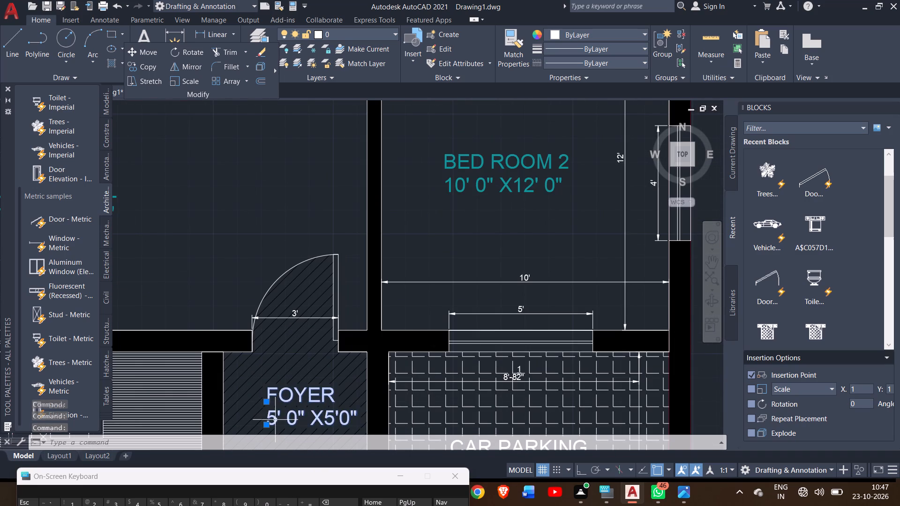
{"action": "scroll", "coordinate": [269, 375], "scroll_direction": "down", "scroll_amount": 2, "text": "ctrl"}
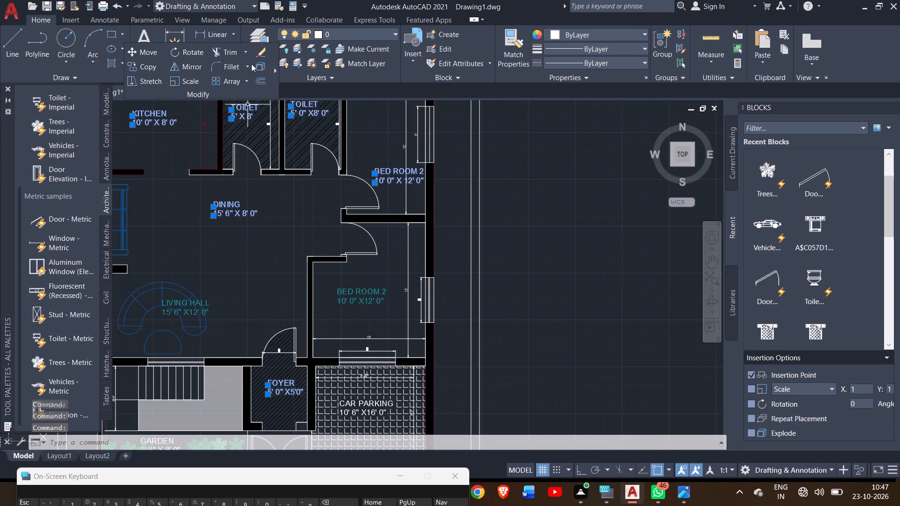
{"action": "left_click", "coordinate": [319, 35]}
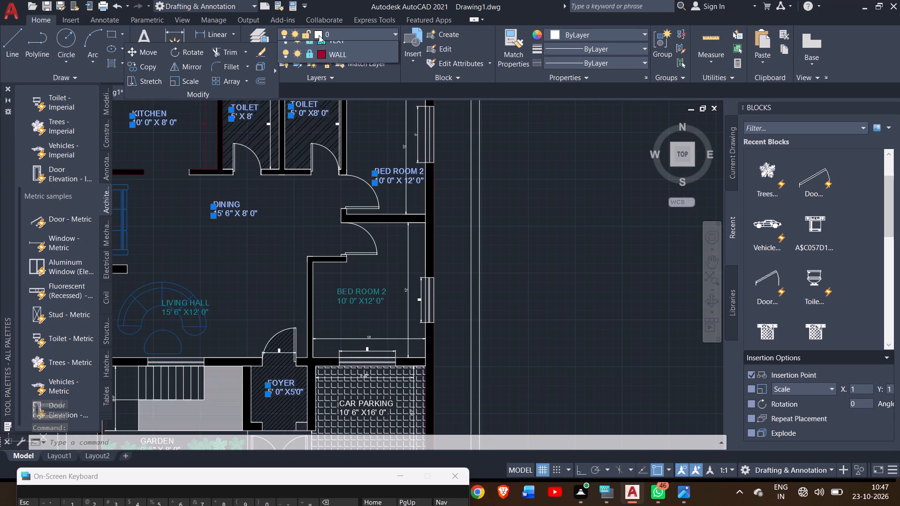
{"action": "left_click", "coordinate": [316, 87]}
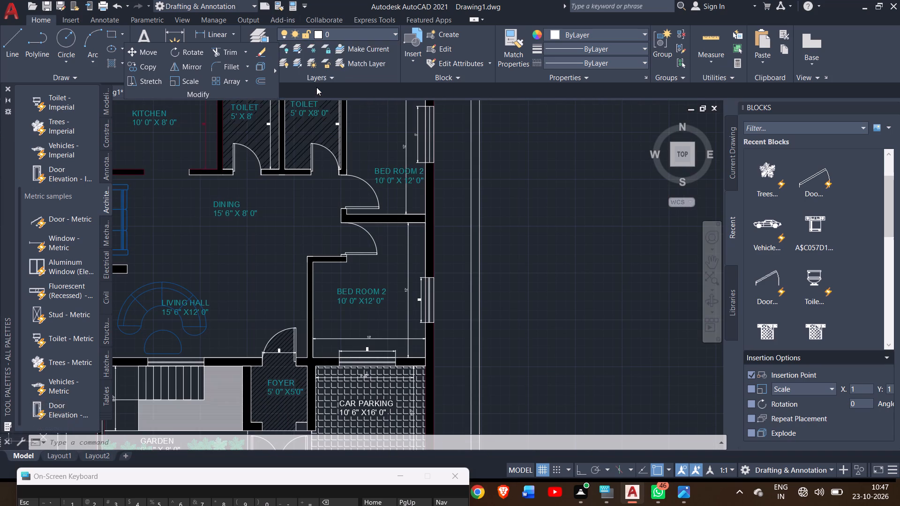
Put the GARDEN, GATE and CAR PARKING texts on the TEXT layer, keeping the layer's colour at 130.
{"action": "scroll", "coordinate": [252, 187], "scroll_direction": "down", "scroll_amount": 2, "text": "ctrl"}
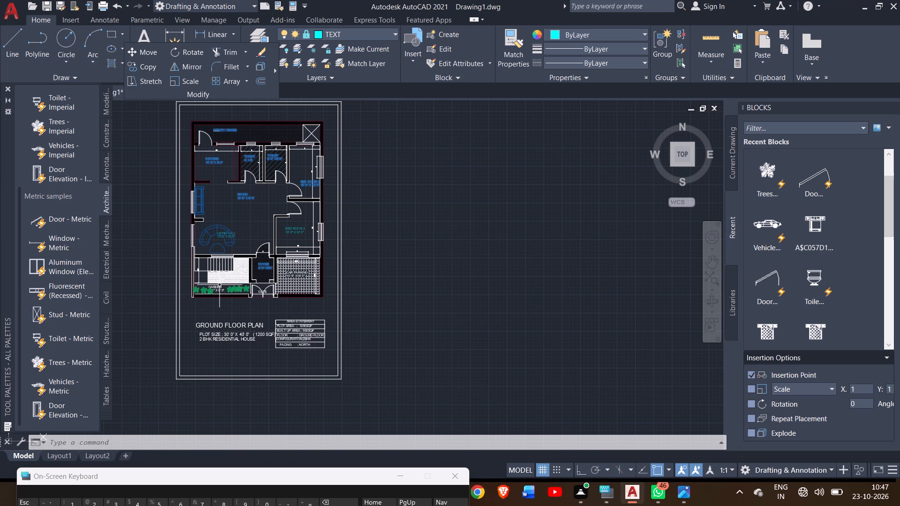
{"action": "scroll", "coordinate": [219, 285], "scroll_direction": "up", "scroll_amount": 3, "text": "ctrl"}
{"action": "left_click", "coordinate": [203, 295]}
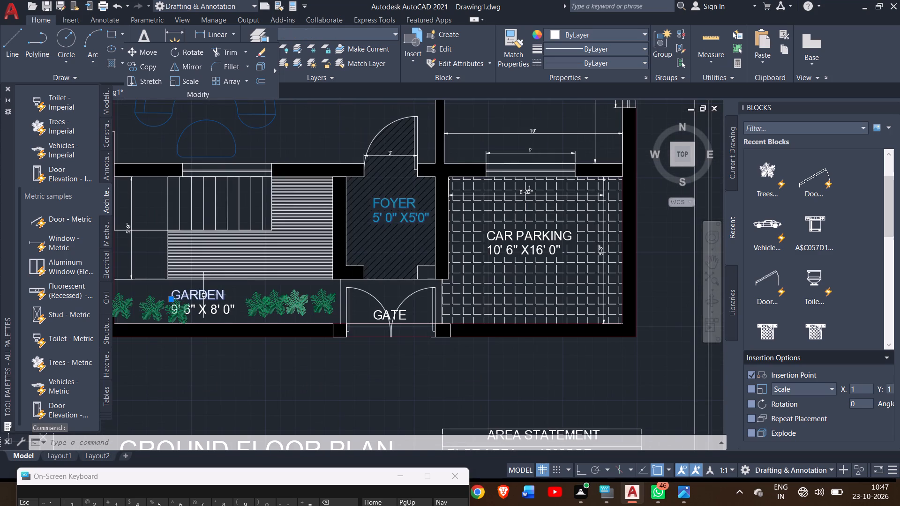
{"action": "left_click", "coordinate": [202, 309]}
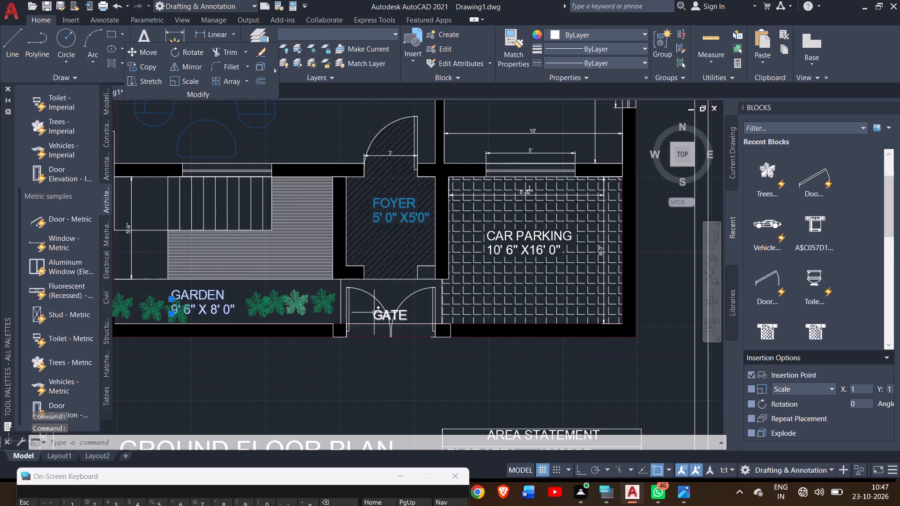
{"action": "left_click", "coordinate": [377, 313]}
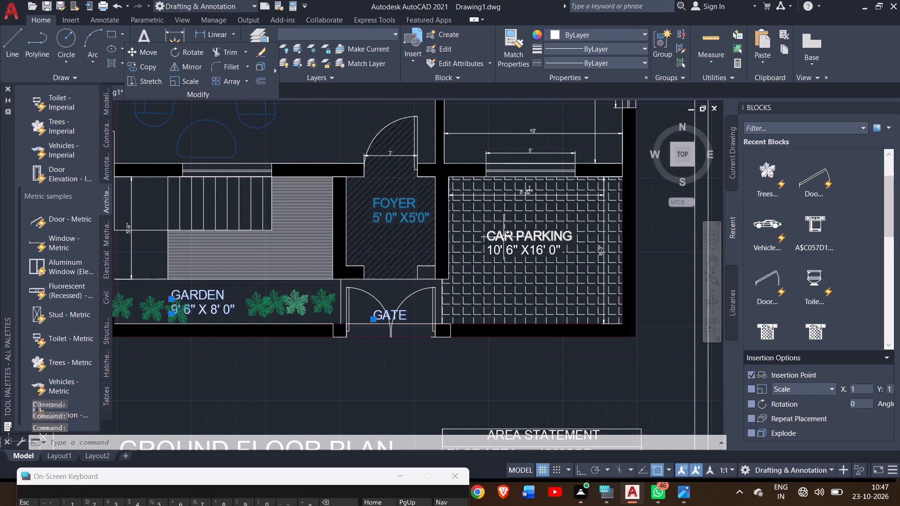
{"action": "left_click", "coordinate": [503, 237]}
{"action": "left_click", "coordinate": [500, 248]}
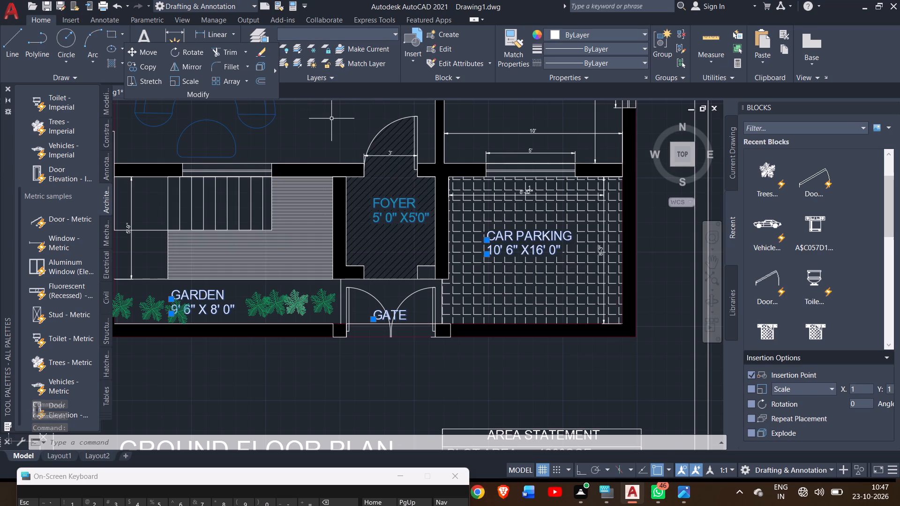
{"action": "left_click", "coordinate": [350, 29]}
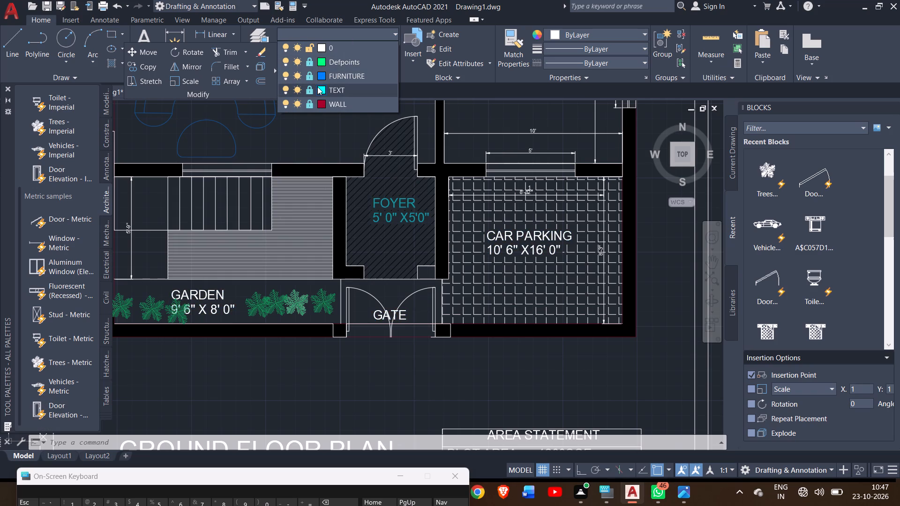
{"action": "left_click", "coordinate": [317, 87]}
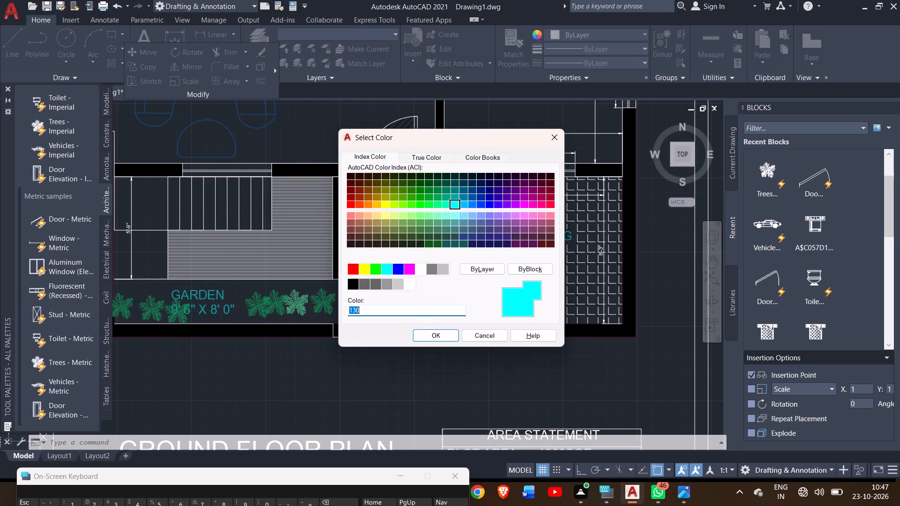
{"action": "left_click", "coordinate": [428, 337]}
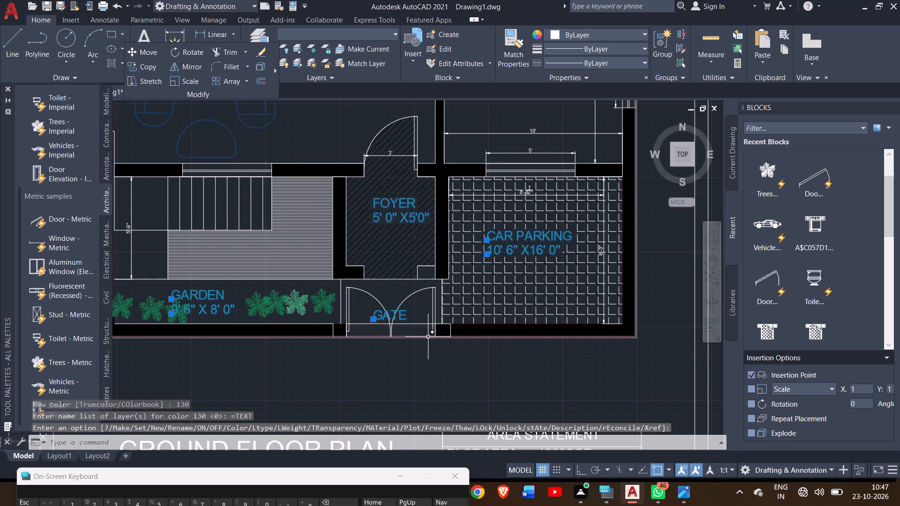
Add both border rectangles around the sheet to the selection, apply the WALL layer with colour 242, and clear the selection.
{"action": "scroll", "coordinate": [428, 337], "scroll_direction": "down", "scroll_amount": 1, "text": "ctrl"}
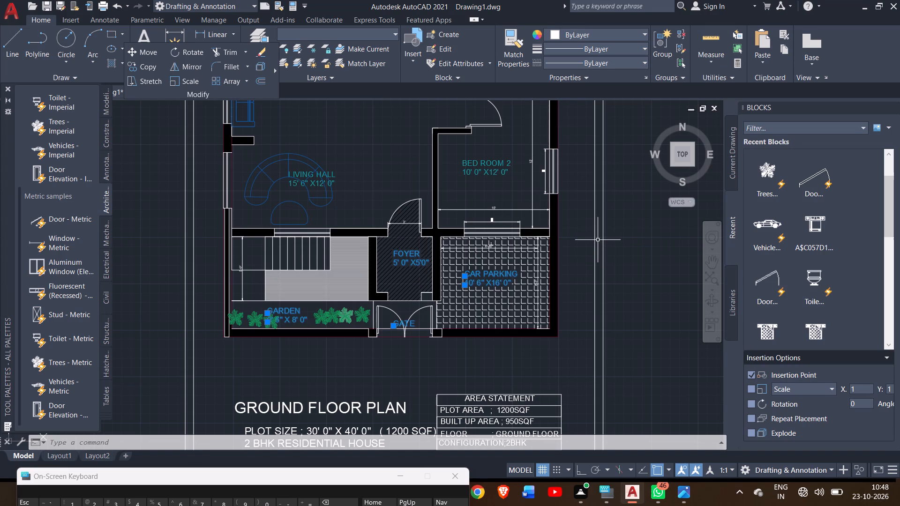
{"action": "scroll", "coordinate": [598, 240], "scroll_direction": "up", "scroll_amount": 3, "text": "ctrl"}
{"action": "scroll", "coordinate": [597, 238], "scroll_direction": "down", "scroll_amount": 2, "text": "ctrl"}
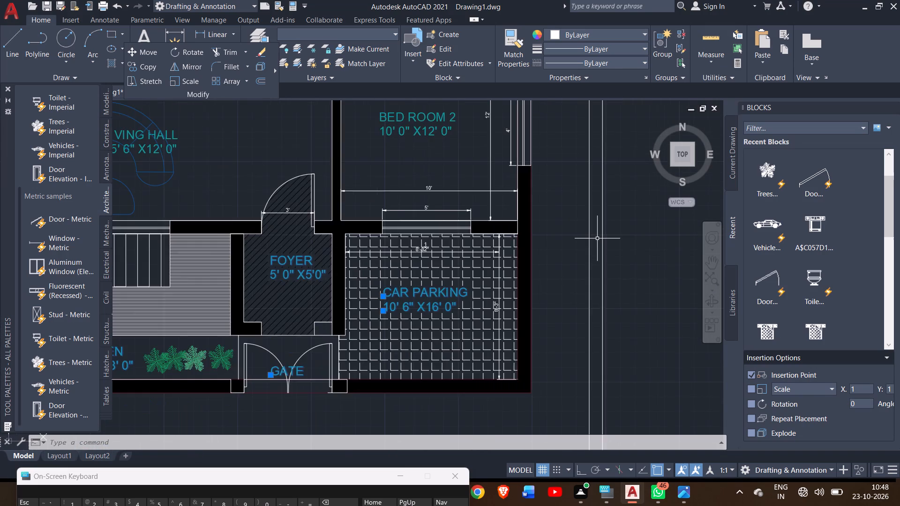
{"action": "scroll", "coordinate": [597, 238], "scroll_direction": "down", "scroll_amount": 2, "text": "ctrl"}
{"action": "right_click", "coordinate": [622, 237]}
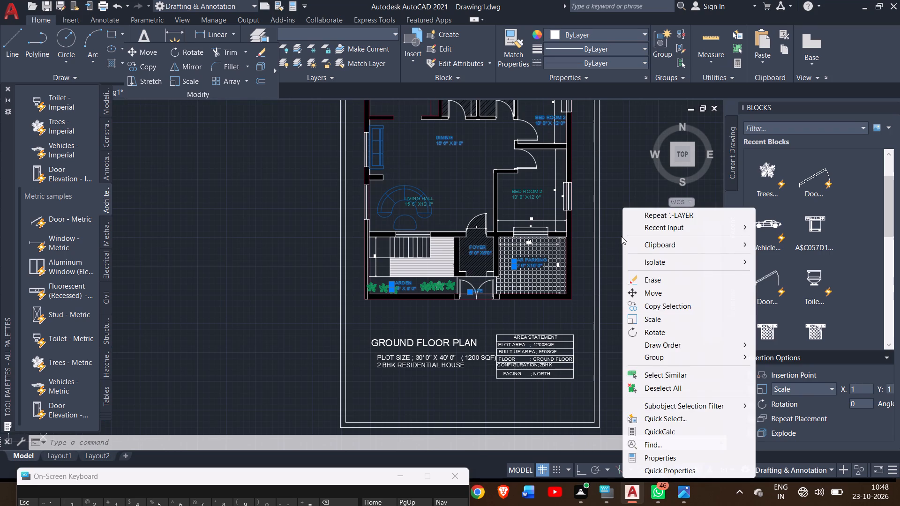
{"action": "triple_click", "coordinate": [621, 236]}
{"action": "left_click", "coordinate": [621, 236]}
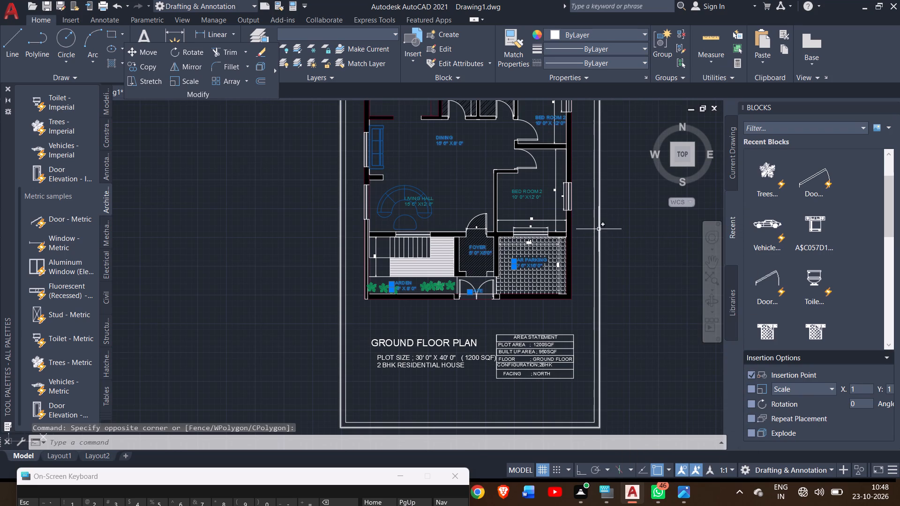
{"action": "left_click", "coordinate": [599, 229]}
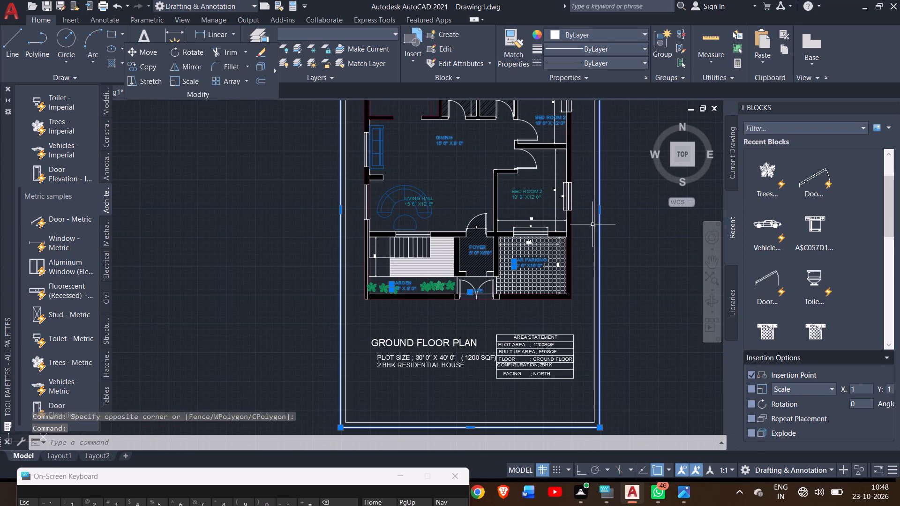
{"action": "left_click", "coordinate": [595, 224]}
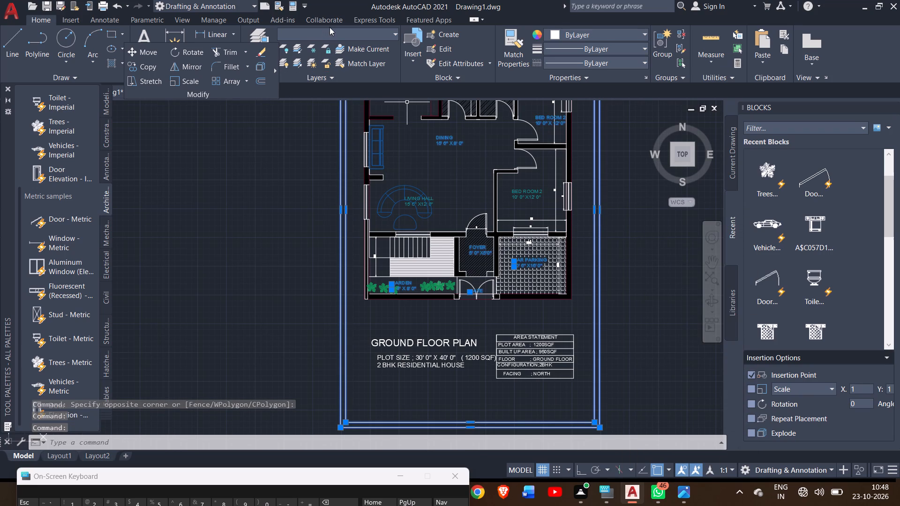
{"action": "left_click", "coordinate": [349, 27]}
{"action": "left_click", "coordinate": [391, 35]}
{"action": "left_click", "coordinate": [321, 100]}
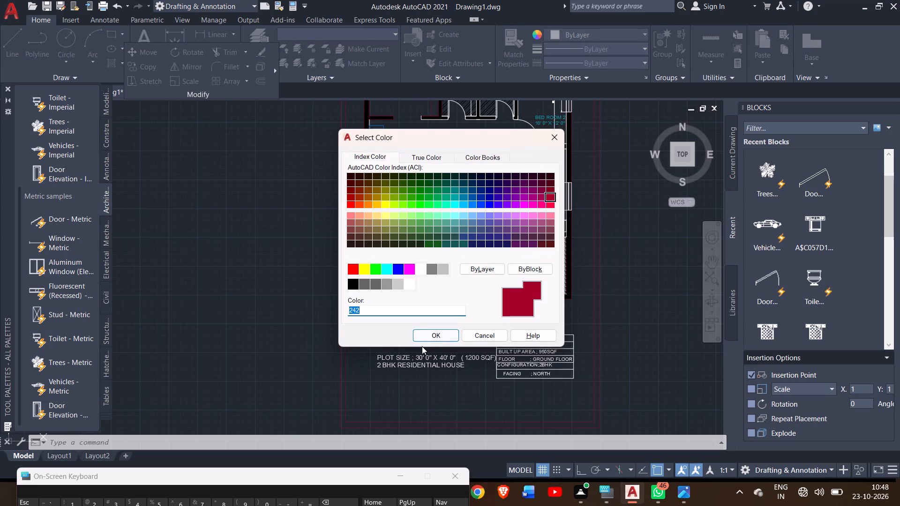
{"action": "left_click", "coordinate": [424, 329]}
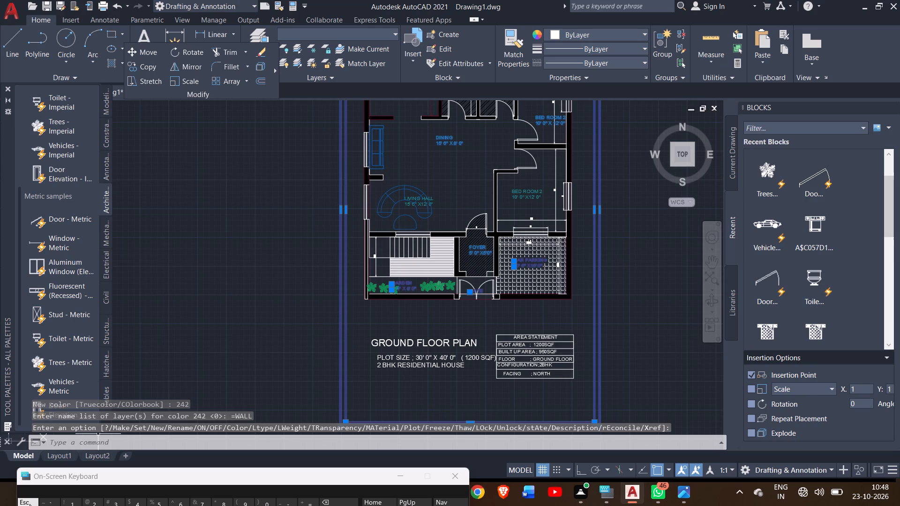
{"action": "key", "text": "Escape"}
{"action": "key", "text": "Escape"}
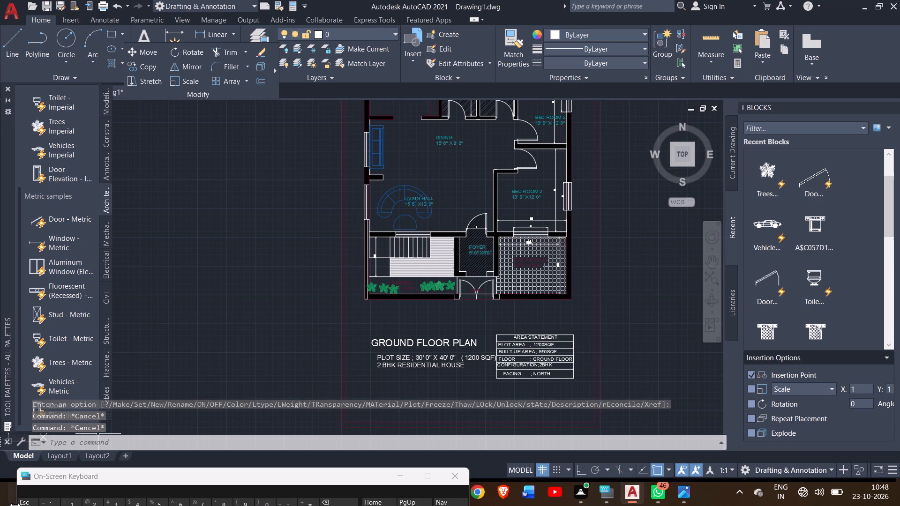
{"action": "key", "text": "Escape"}
{"action": "key", "text": "Escape"}
{"action": "key", "text": "Escape"}
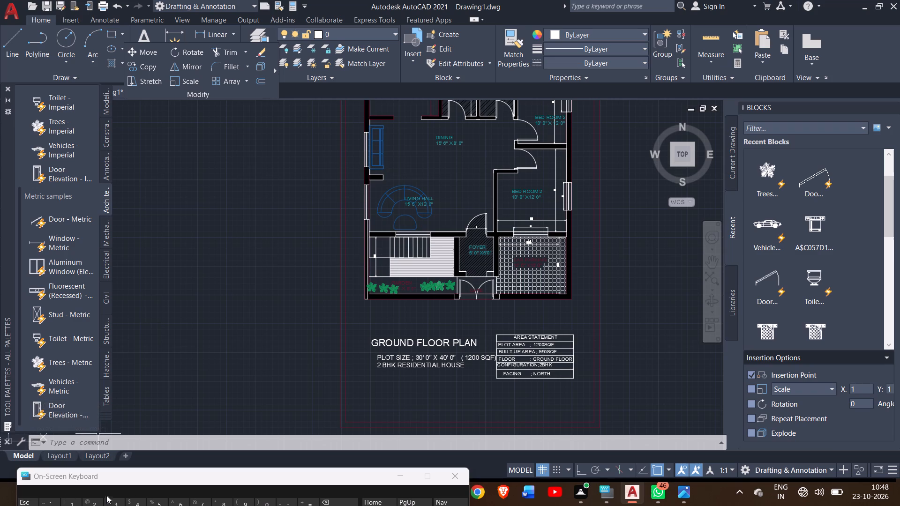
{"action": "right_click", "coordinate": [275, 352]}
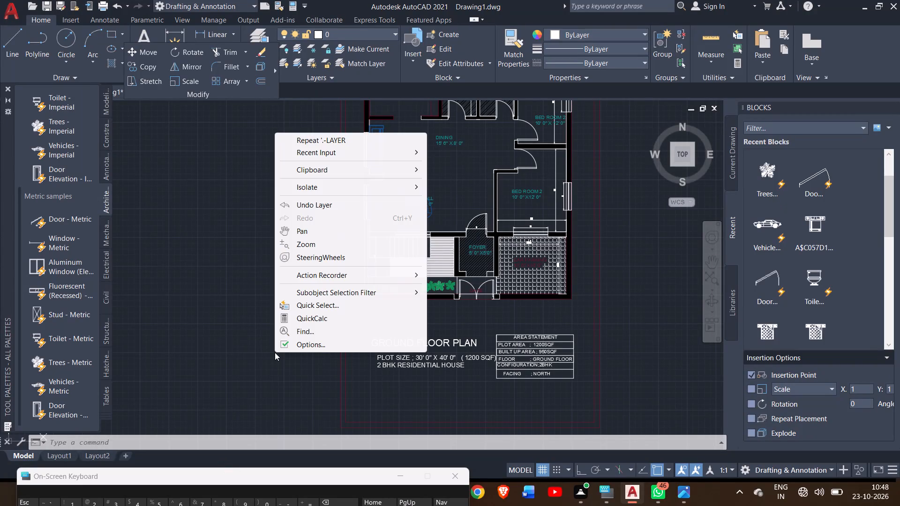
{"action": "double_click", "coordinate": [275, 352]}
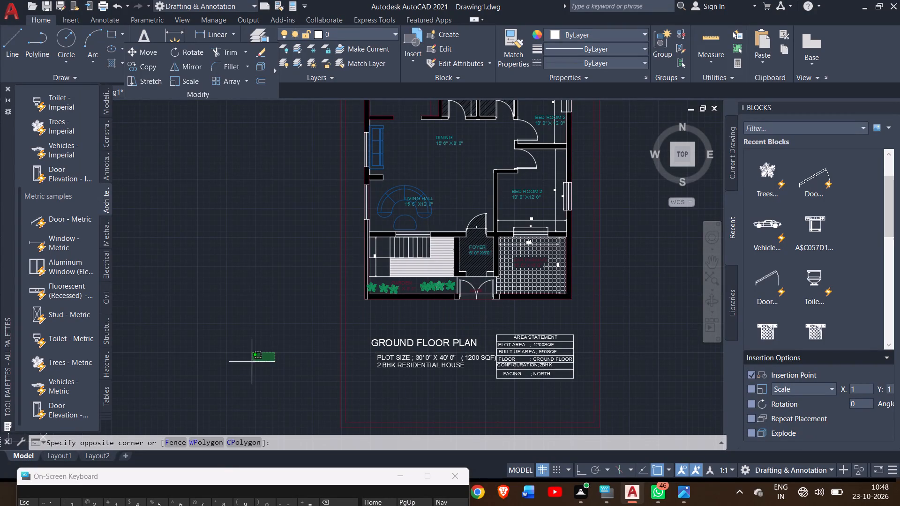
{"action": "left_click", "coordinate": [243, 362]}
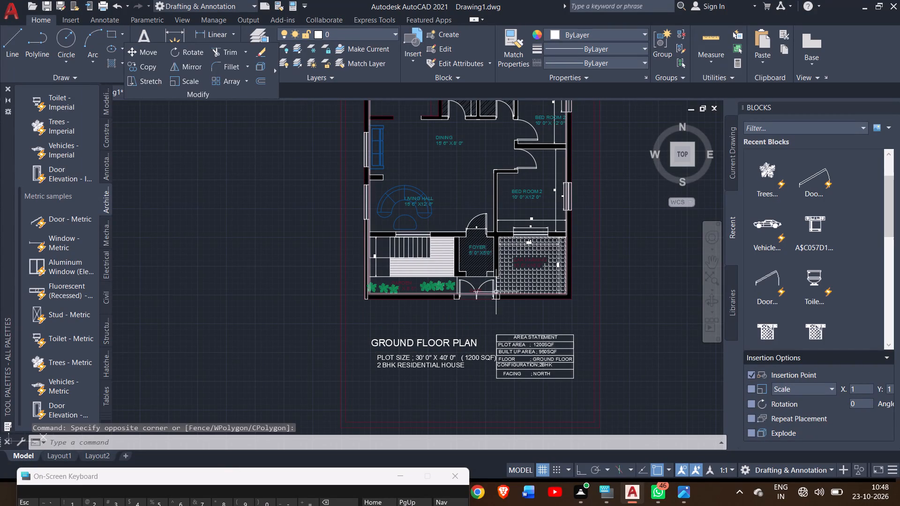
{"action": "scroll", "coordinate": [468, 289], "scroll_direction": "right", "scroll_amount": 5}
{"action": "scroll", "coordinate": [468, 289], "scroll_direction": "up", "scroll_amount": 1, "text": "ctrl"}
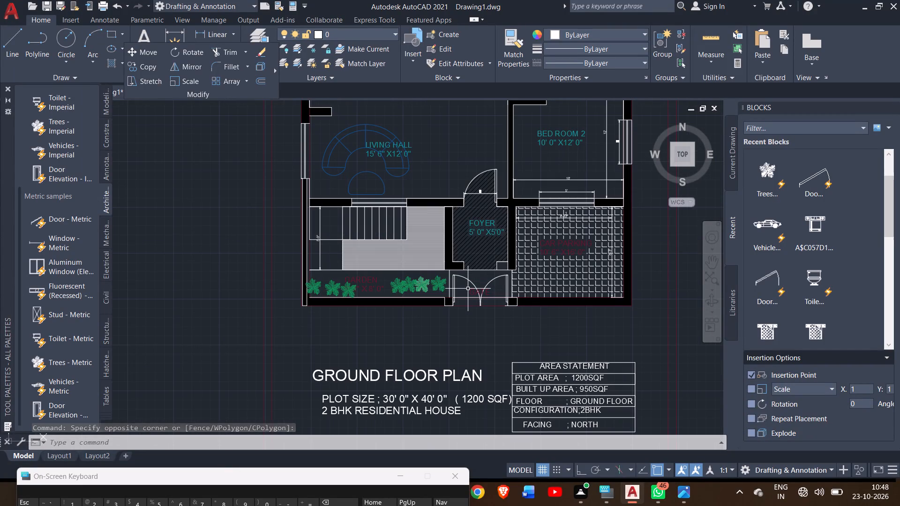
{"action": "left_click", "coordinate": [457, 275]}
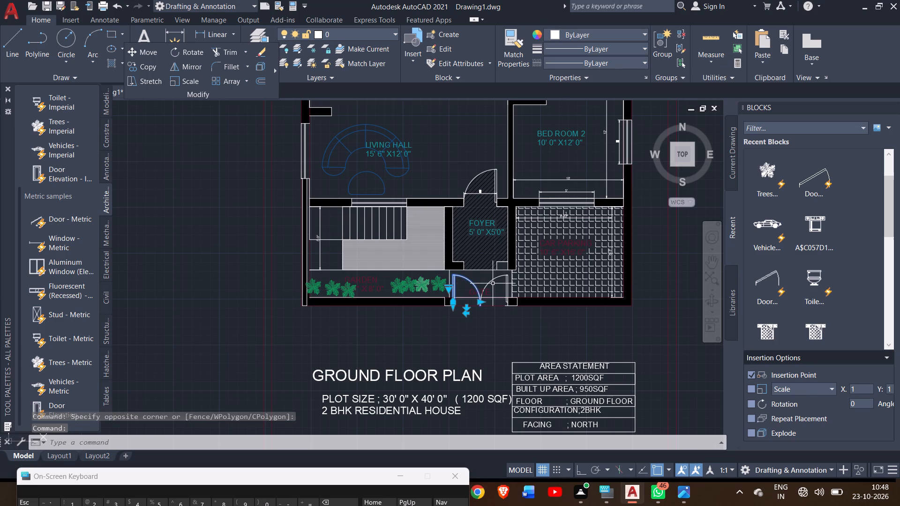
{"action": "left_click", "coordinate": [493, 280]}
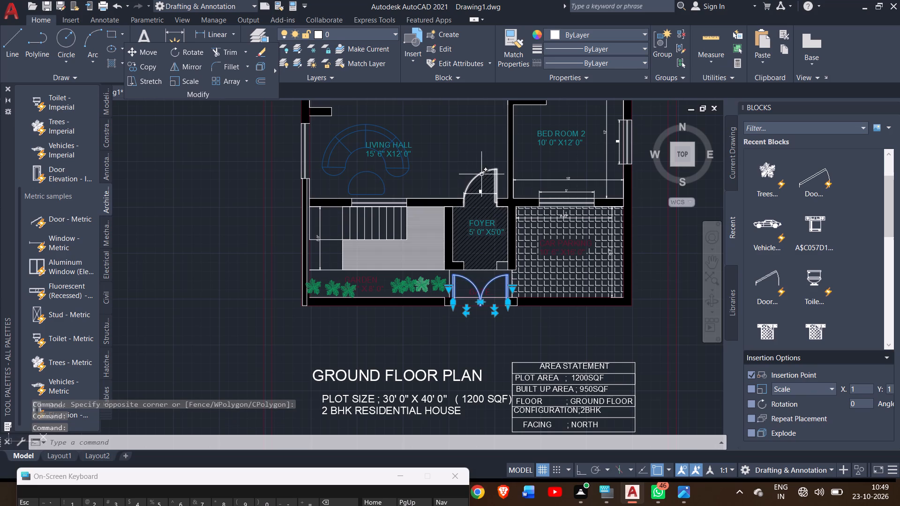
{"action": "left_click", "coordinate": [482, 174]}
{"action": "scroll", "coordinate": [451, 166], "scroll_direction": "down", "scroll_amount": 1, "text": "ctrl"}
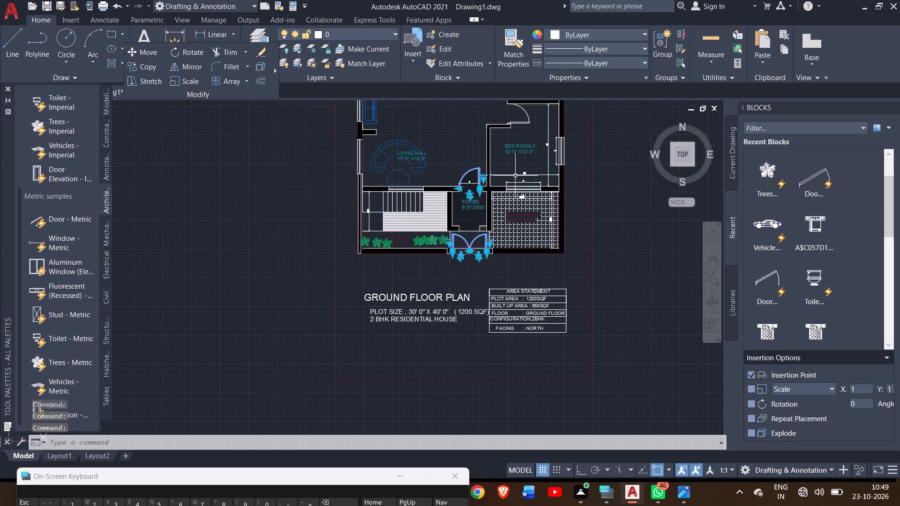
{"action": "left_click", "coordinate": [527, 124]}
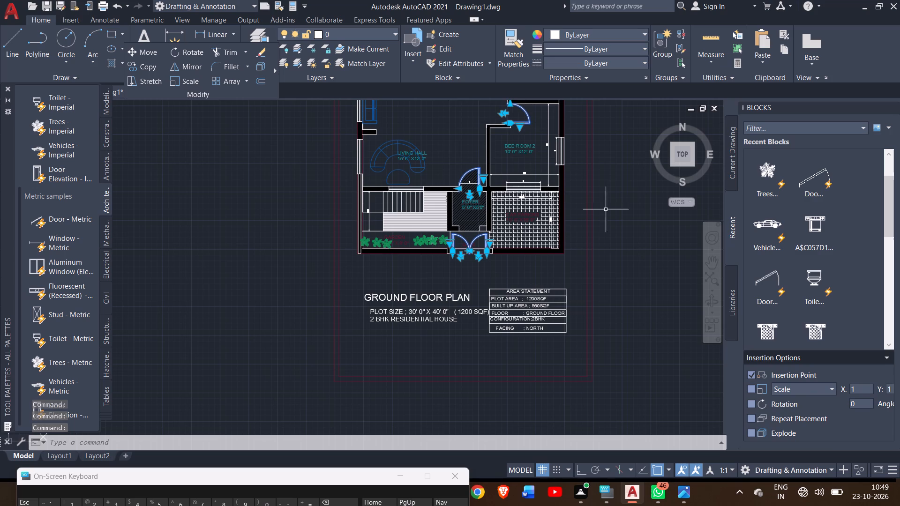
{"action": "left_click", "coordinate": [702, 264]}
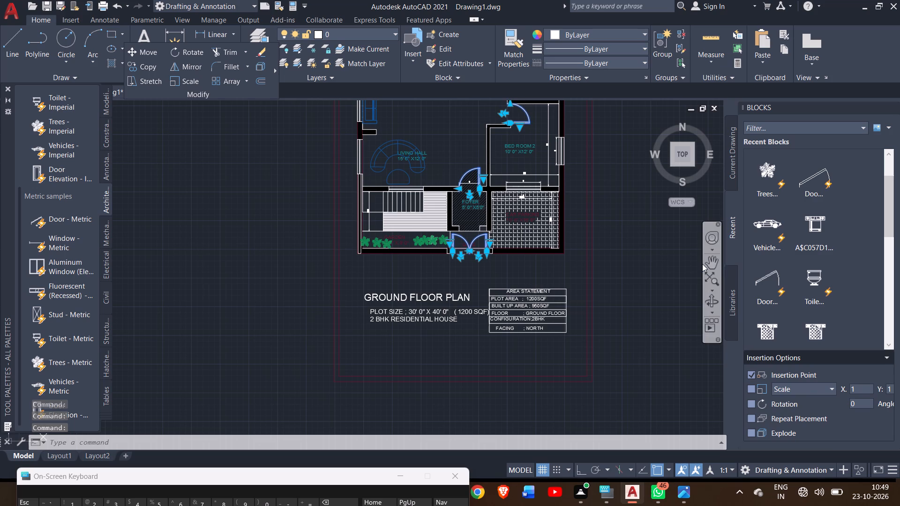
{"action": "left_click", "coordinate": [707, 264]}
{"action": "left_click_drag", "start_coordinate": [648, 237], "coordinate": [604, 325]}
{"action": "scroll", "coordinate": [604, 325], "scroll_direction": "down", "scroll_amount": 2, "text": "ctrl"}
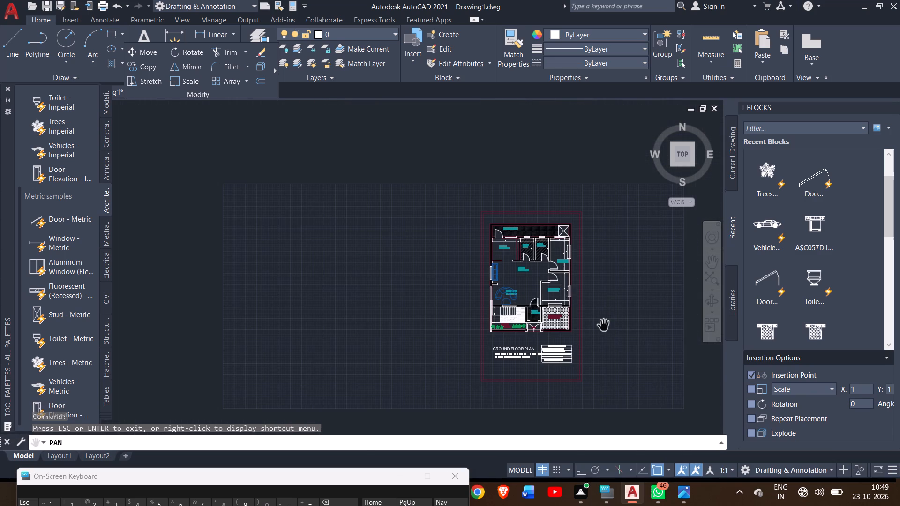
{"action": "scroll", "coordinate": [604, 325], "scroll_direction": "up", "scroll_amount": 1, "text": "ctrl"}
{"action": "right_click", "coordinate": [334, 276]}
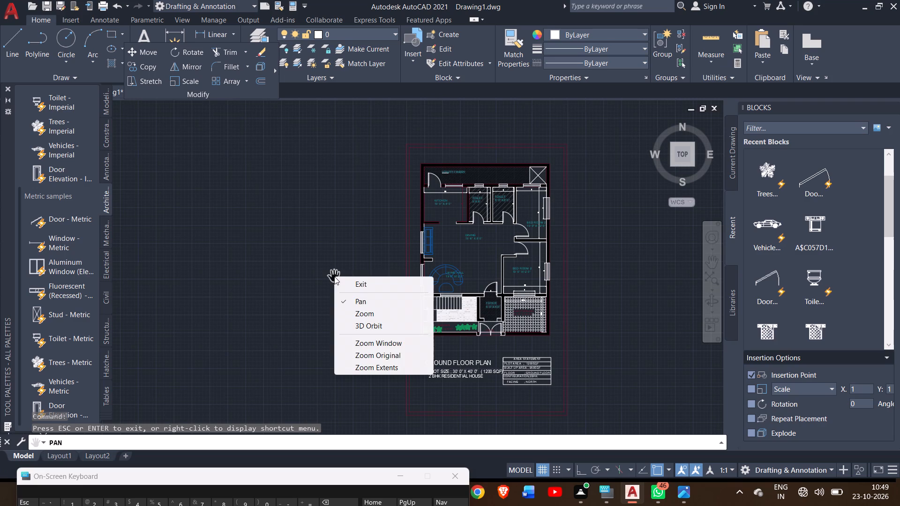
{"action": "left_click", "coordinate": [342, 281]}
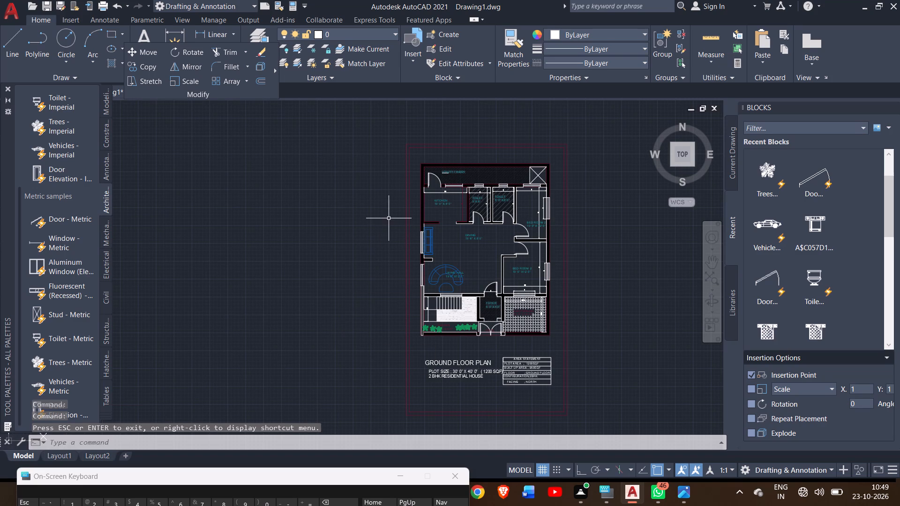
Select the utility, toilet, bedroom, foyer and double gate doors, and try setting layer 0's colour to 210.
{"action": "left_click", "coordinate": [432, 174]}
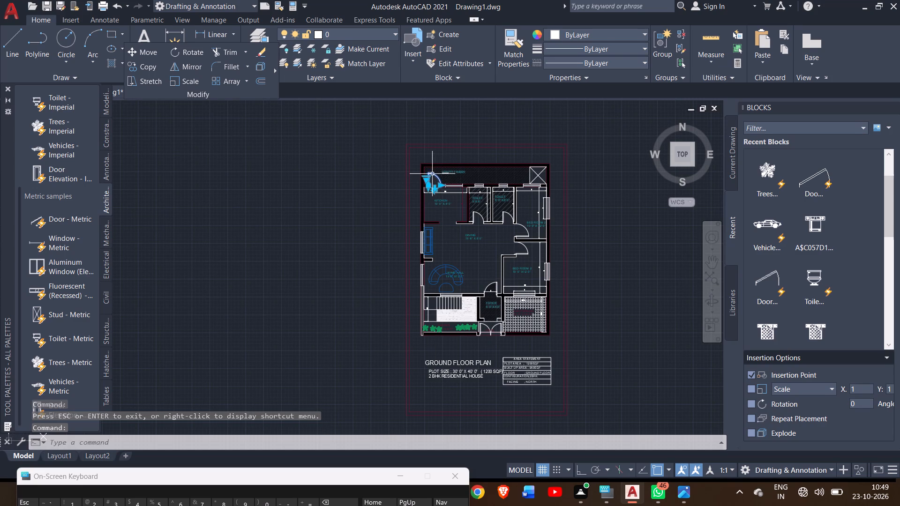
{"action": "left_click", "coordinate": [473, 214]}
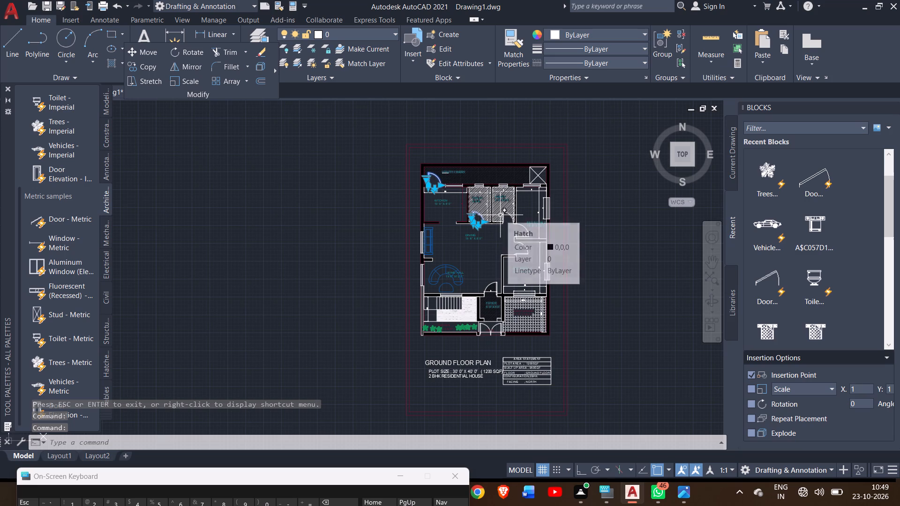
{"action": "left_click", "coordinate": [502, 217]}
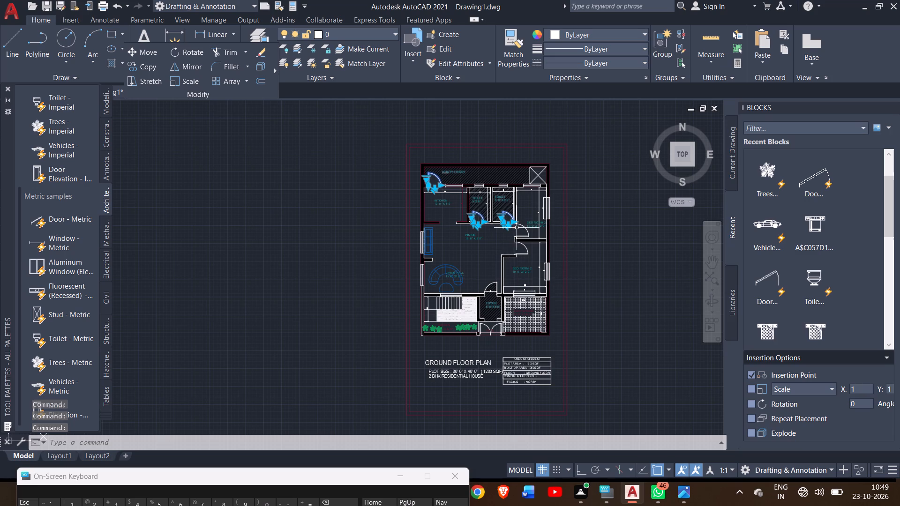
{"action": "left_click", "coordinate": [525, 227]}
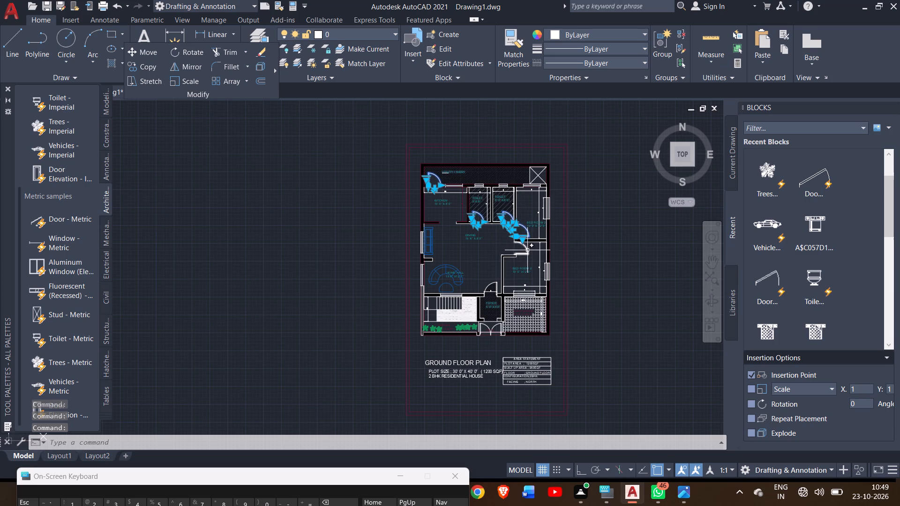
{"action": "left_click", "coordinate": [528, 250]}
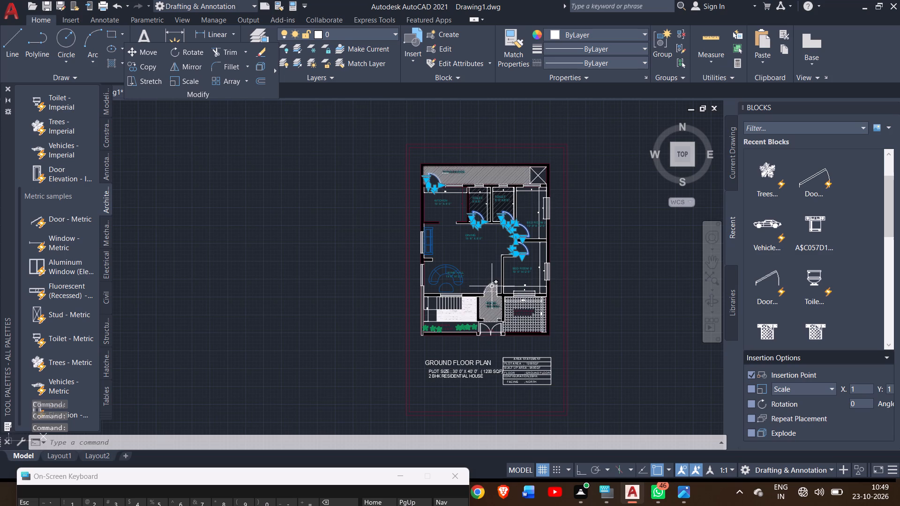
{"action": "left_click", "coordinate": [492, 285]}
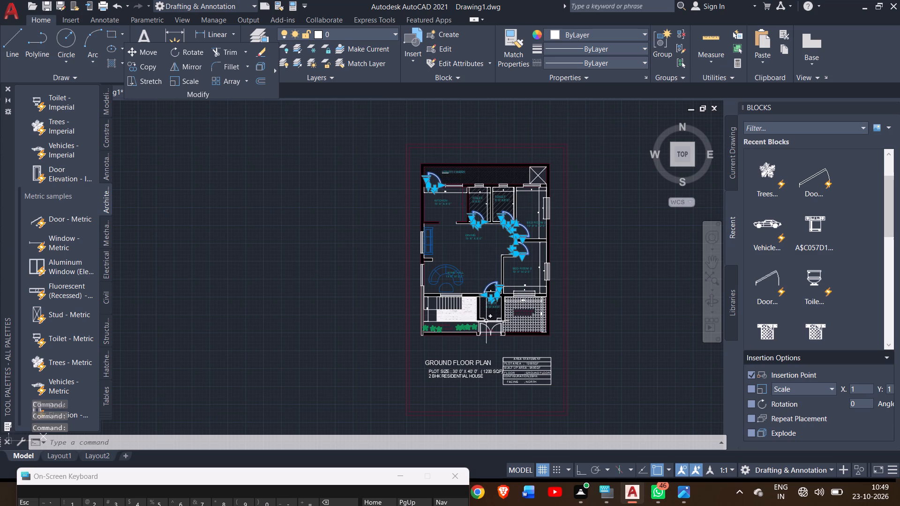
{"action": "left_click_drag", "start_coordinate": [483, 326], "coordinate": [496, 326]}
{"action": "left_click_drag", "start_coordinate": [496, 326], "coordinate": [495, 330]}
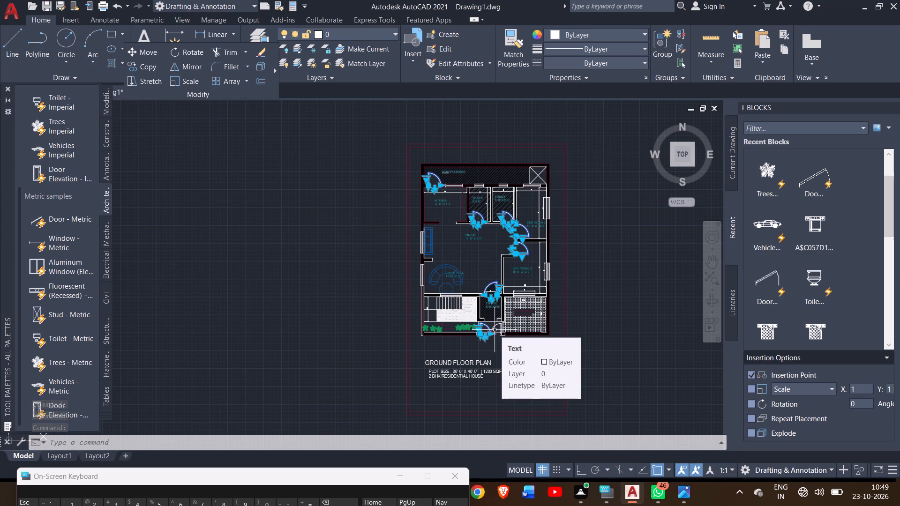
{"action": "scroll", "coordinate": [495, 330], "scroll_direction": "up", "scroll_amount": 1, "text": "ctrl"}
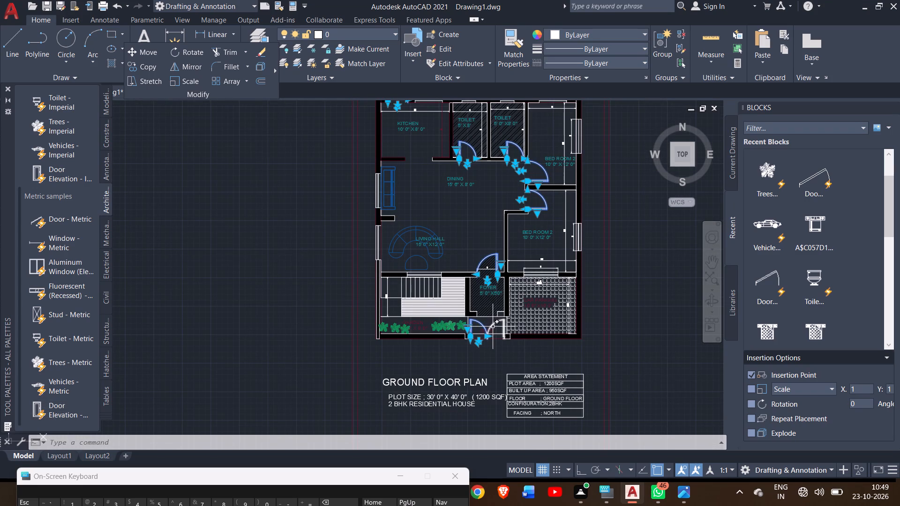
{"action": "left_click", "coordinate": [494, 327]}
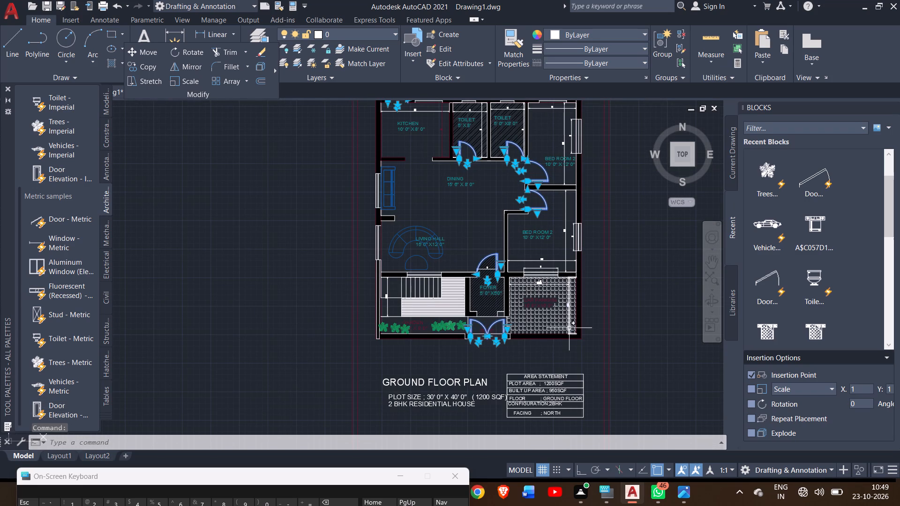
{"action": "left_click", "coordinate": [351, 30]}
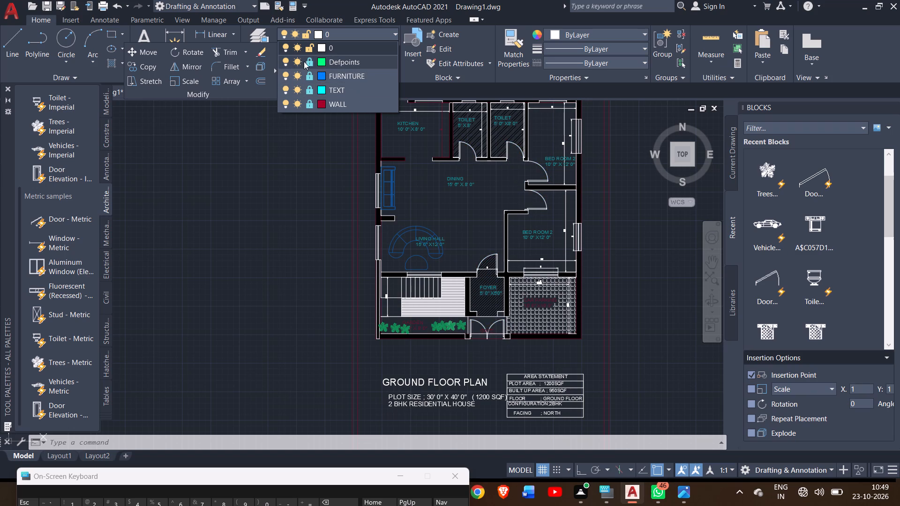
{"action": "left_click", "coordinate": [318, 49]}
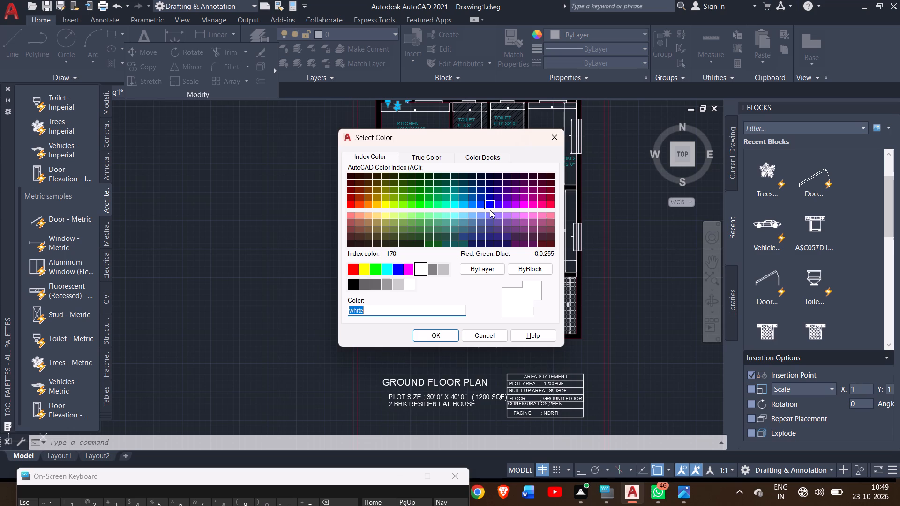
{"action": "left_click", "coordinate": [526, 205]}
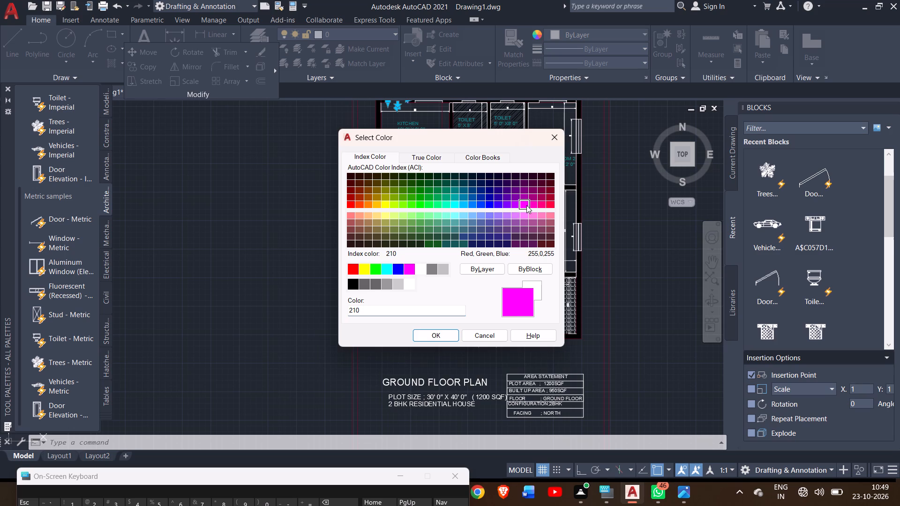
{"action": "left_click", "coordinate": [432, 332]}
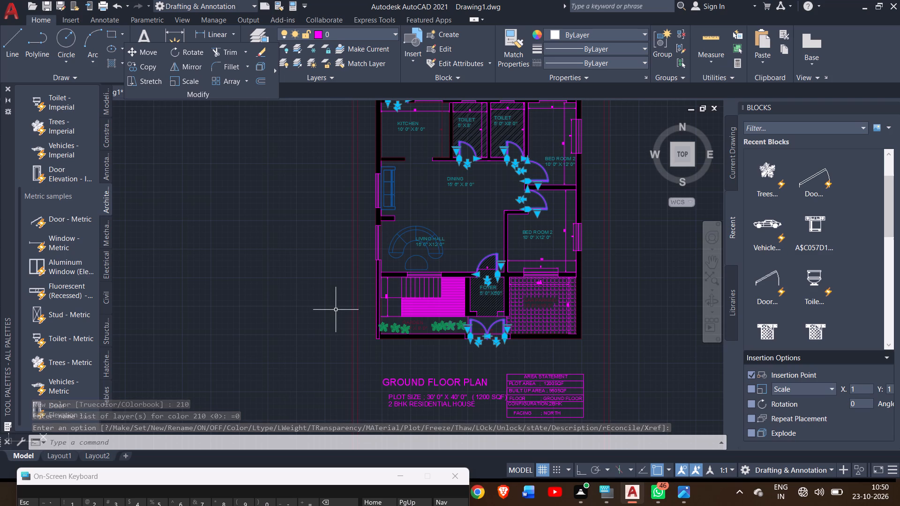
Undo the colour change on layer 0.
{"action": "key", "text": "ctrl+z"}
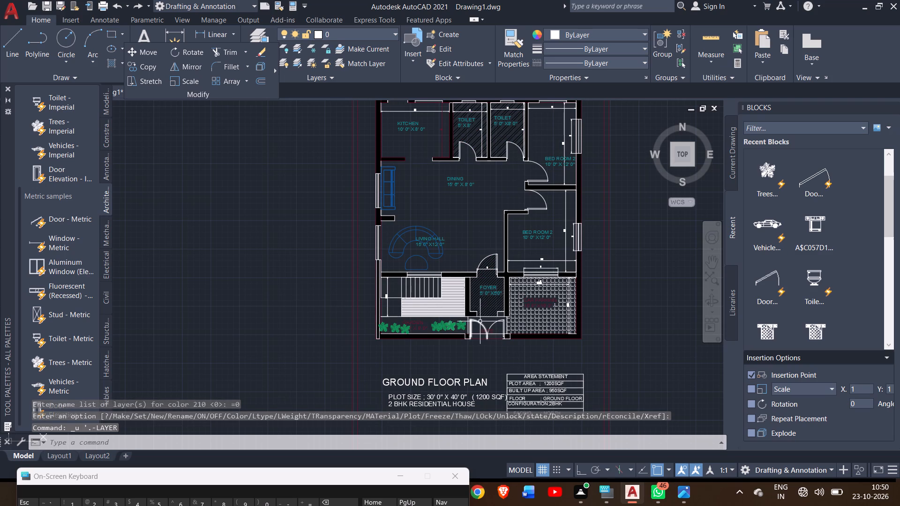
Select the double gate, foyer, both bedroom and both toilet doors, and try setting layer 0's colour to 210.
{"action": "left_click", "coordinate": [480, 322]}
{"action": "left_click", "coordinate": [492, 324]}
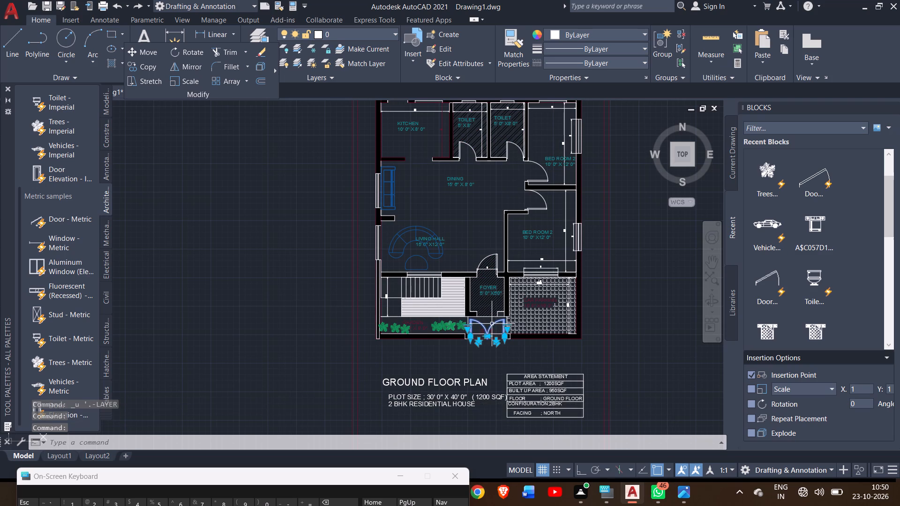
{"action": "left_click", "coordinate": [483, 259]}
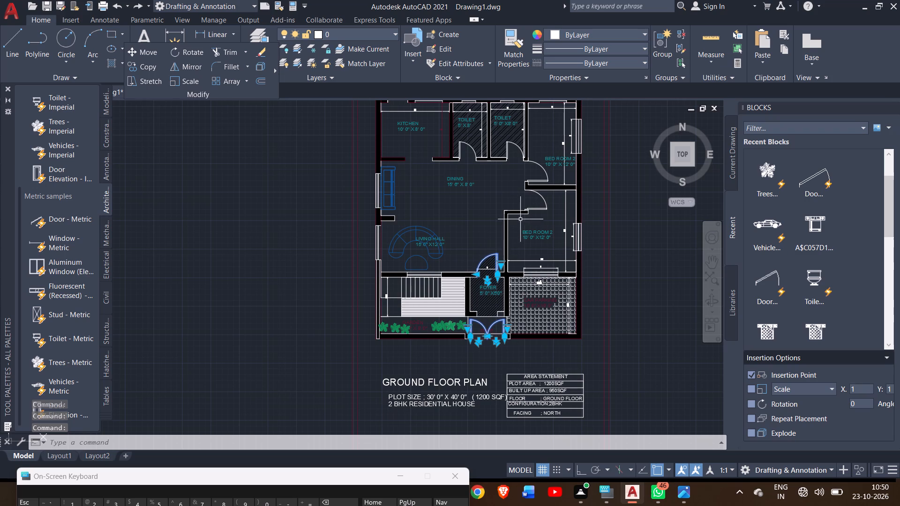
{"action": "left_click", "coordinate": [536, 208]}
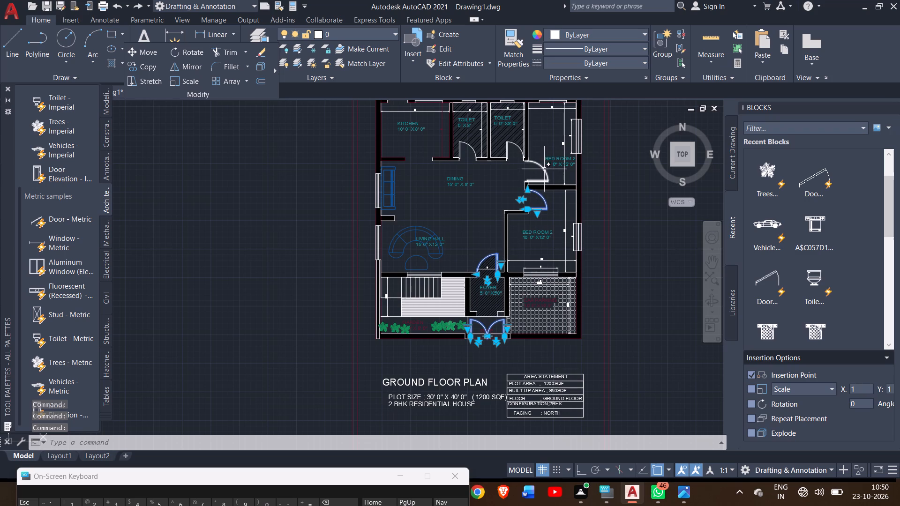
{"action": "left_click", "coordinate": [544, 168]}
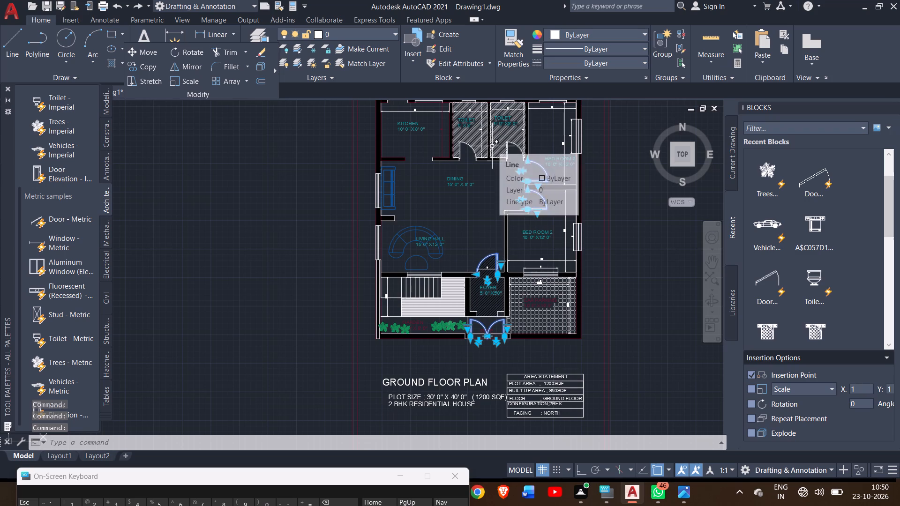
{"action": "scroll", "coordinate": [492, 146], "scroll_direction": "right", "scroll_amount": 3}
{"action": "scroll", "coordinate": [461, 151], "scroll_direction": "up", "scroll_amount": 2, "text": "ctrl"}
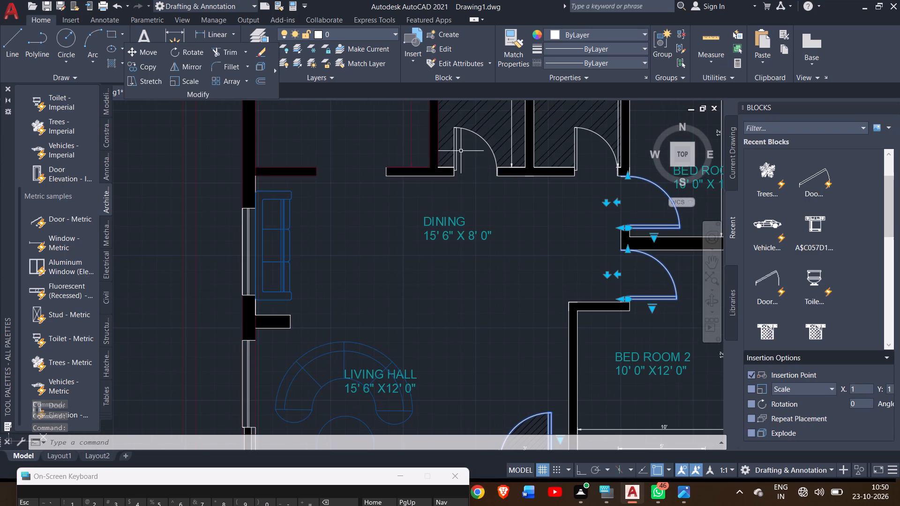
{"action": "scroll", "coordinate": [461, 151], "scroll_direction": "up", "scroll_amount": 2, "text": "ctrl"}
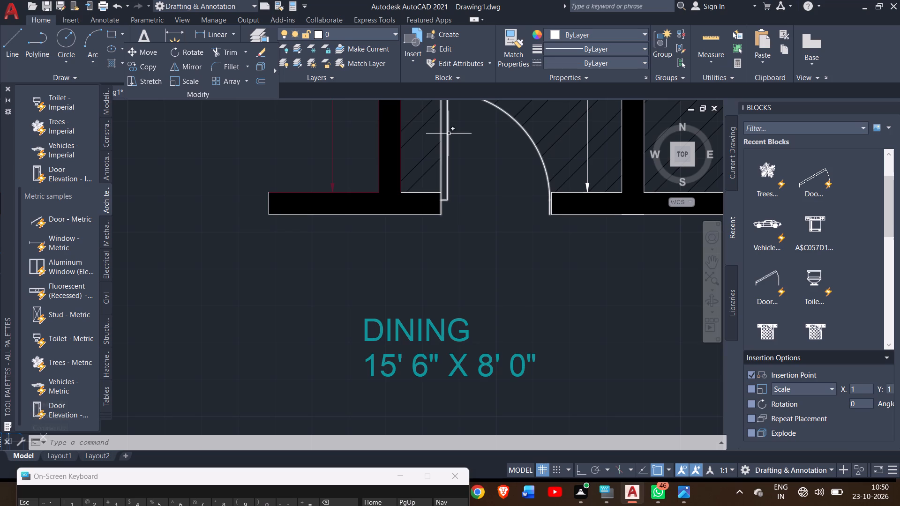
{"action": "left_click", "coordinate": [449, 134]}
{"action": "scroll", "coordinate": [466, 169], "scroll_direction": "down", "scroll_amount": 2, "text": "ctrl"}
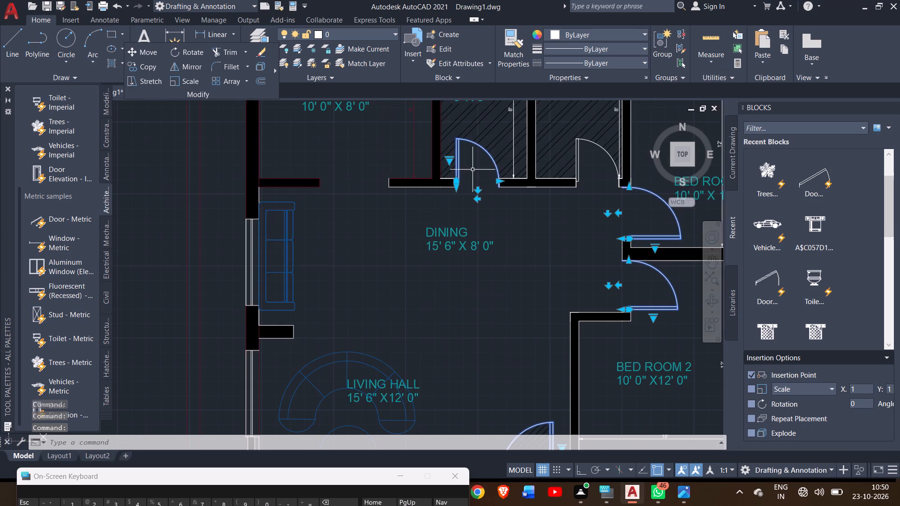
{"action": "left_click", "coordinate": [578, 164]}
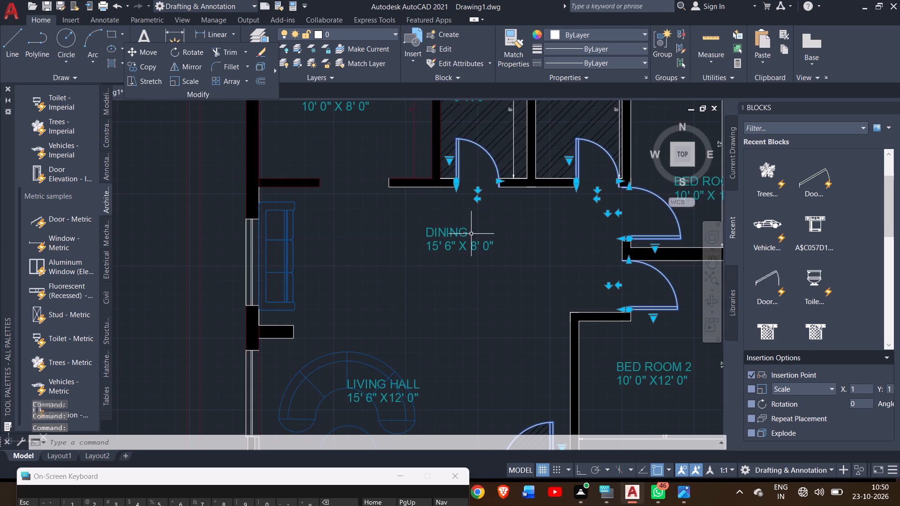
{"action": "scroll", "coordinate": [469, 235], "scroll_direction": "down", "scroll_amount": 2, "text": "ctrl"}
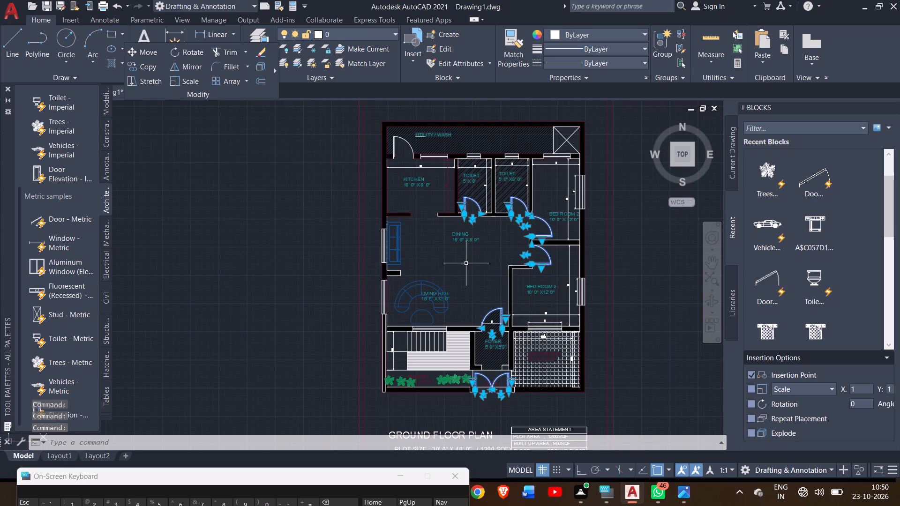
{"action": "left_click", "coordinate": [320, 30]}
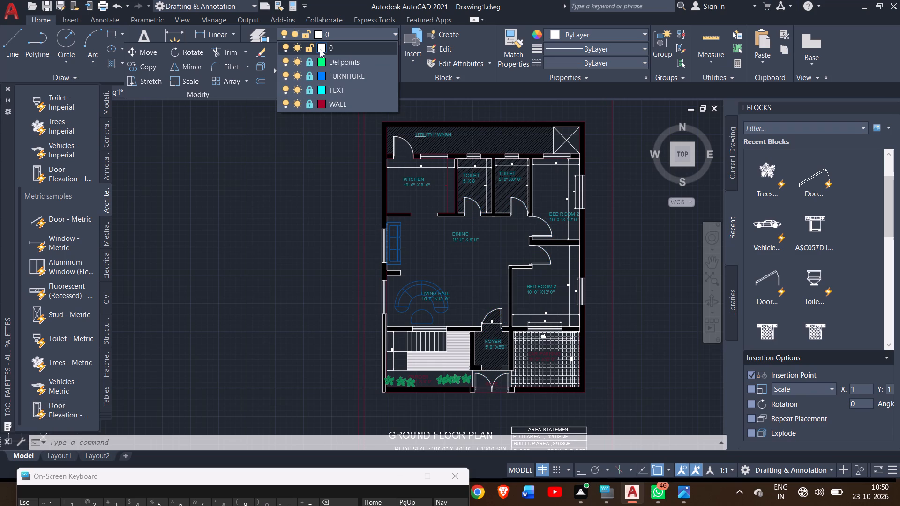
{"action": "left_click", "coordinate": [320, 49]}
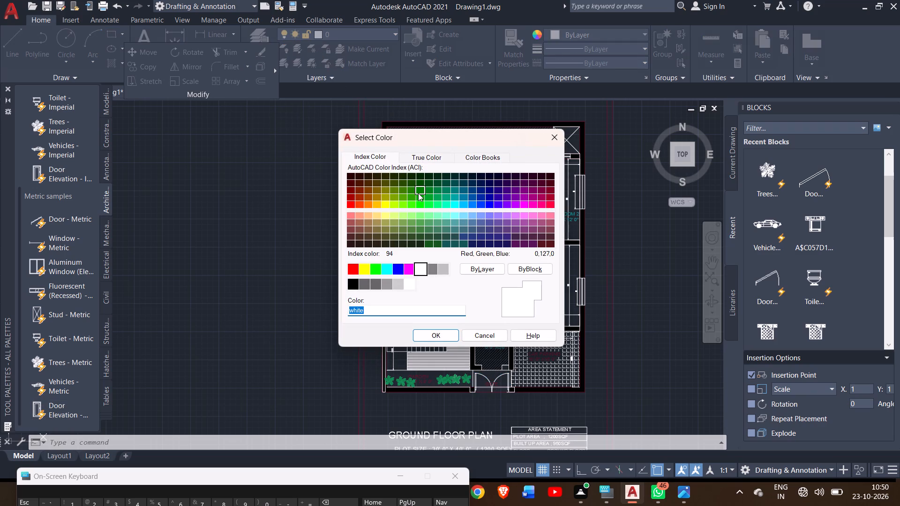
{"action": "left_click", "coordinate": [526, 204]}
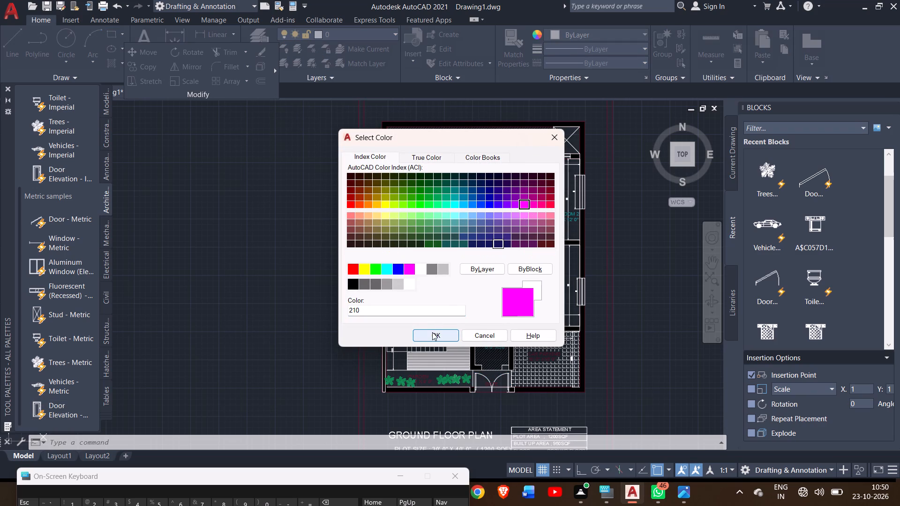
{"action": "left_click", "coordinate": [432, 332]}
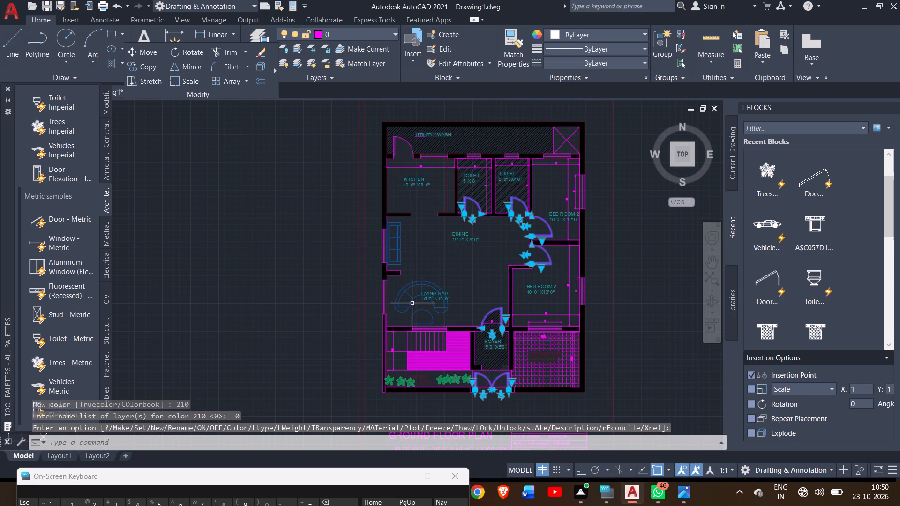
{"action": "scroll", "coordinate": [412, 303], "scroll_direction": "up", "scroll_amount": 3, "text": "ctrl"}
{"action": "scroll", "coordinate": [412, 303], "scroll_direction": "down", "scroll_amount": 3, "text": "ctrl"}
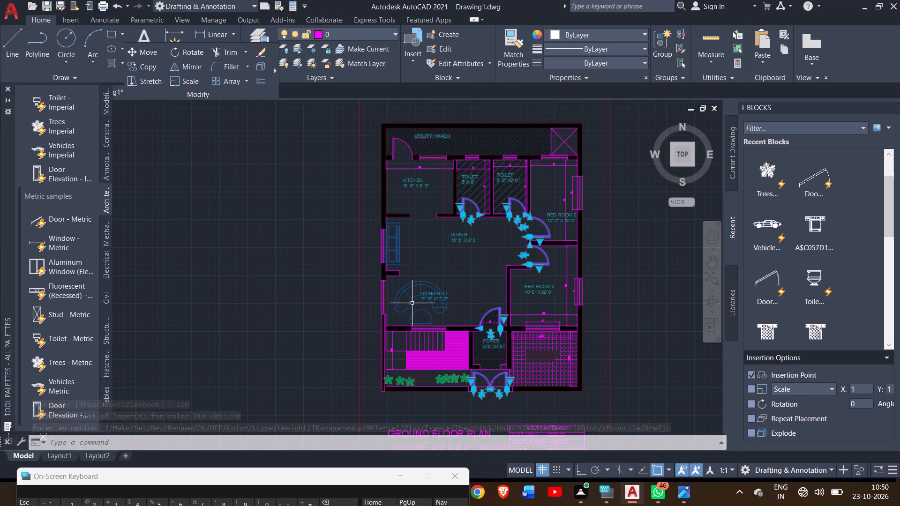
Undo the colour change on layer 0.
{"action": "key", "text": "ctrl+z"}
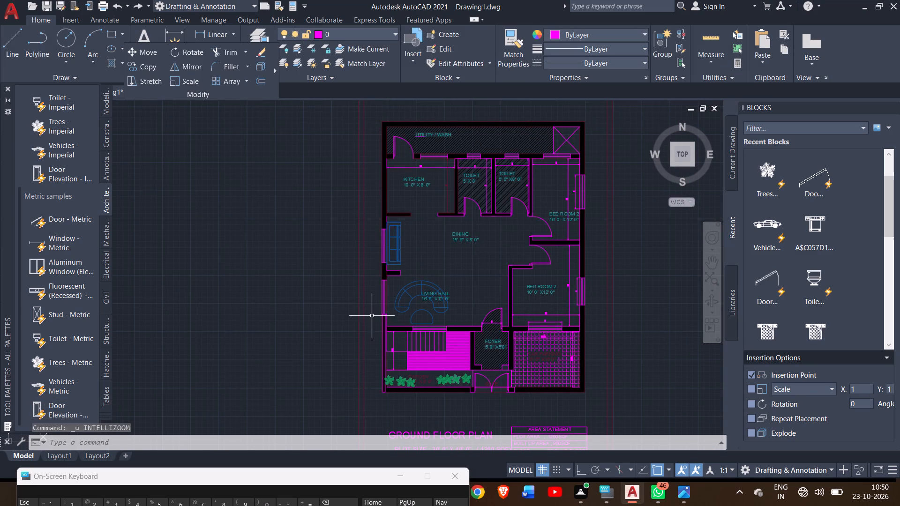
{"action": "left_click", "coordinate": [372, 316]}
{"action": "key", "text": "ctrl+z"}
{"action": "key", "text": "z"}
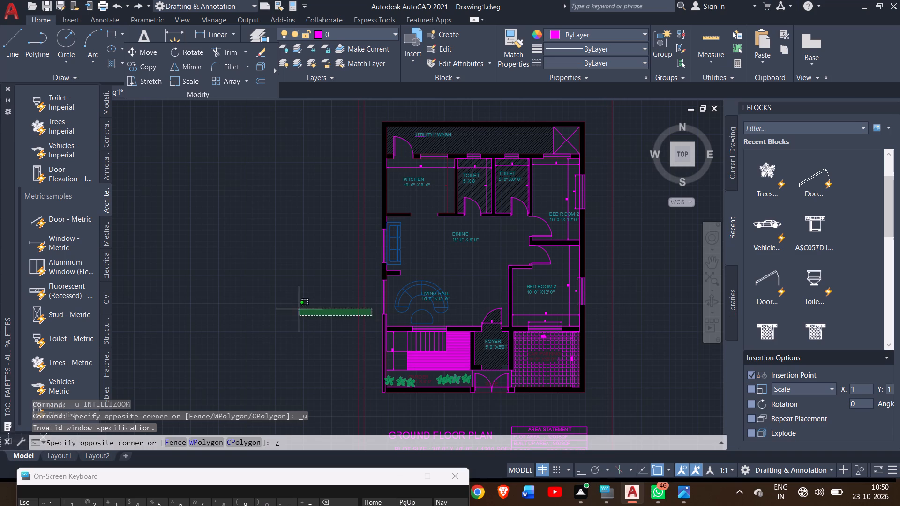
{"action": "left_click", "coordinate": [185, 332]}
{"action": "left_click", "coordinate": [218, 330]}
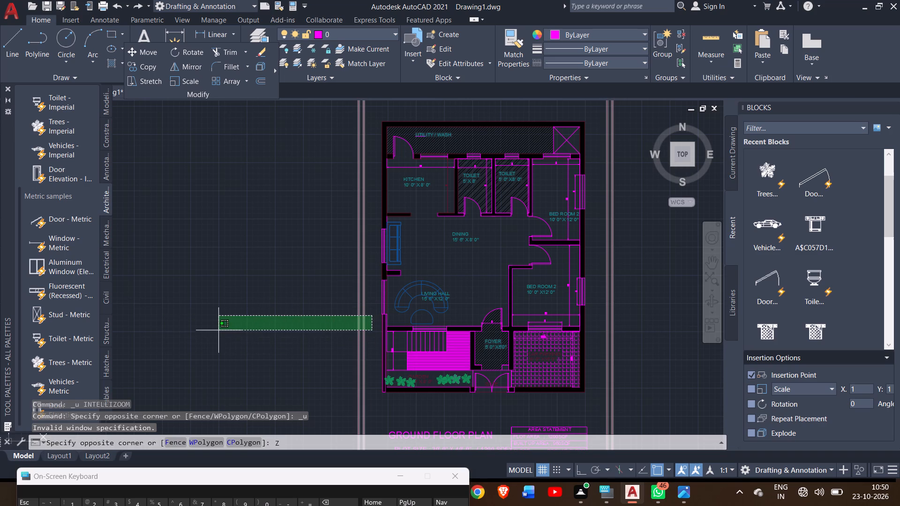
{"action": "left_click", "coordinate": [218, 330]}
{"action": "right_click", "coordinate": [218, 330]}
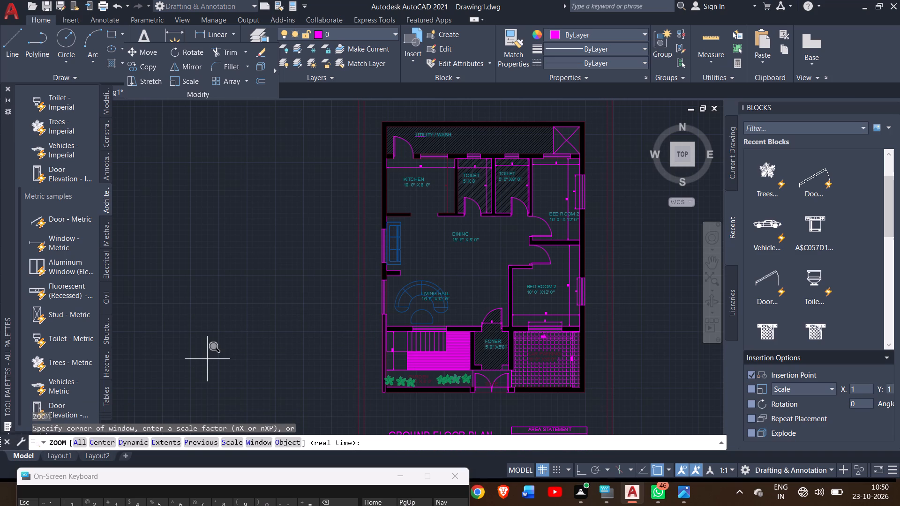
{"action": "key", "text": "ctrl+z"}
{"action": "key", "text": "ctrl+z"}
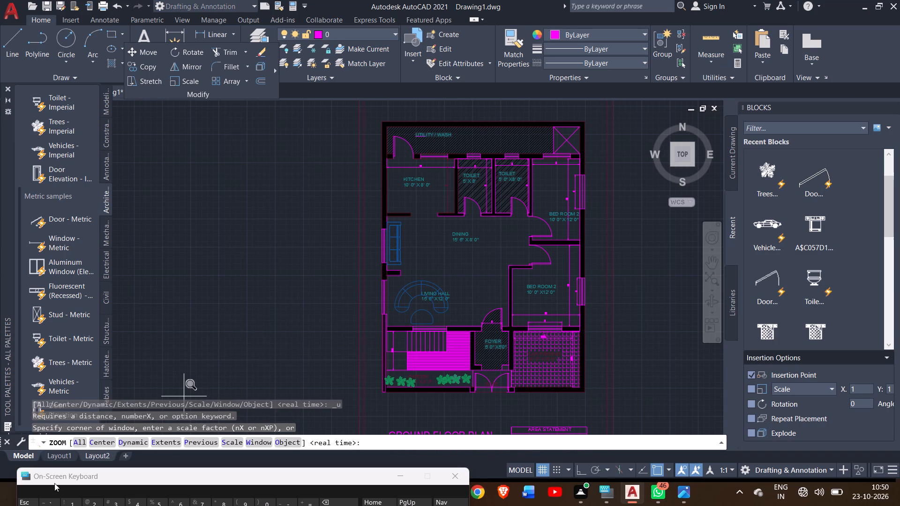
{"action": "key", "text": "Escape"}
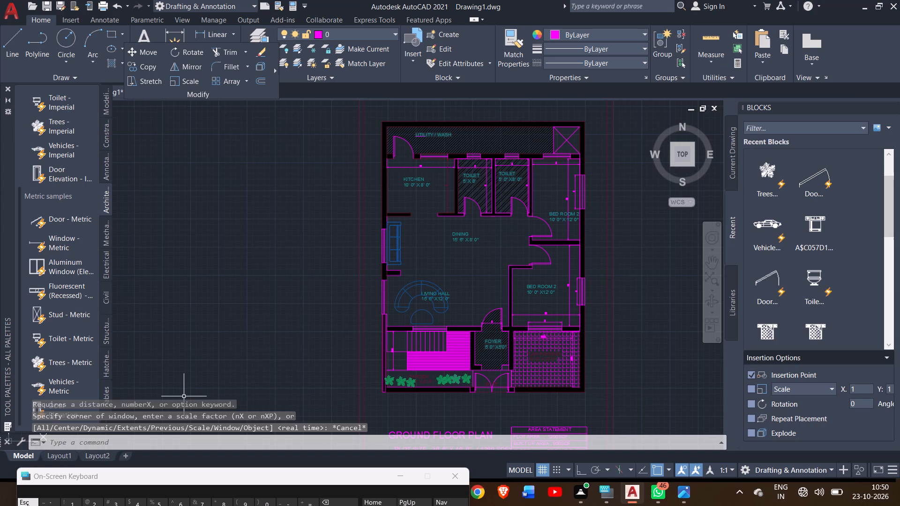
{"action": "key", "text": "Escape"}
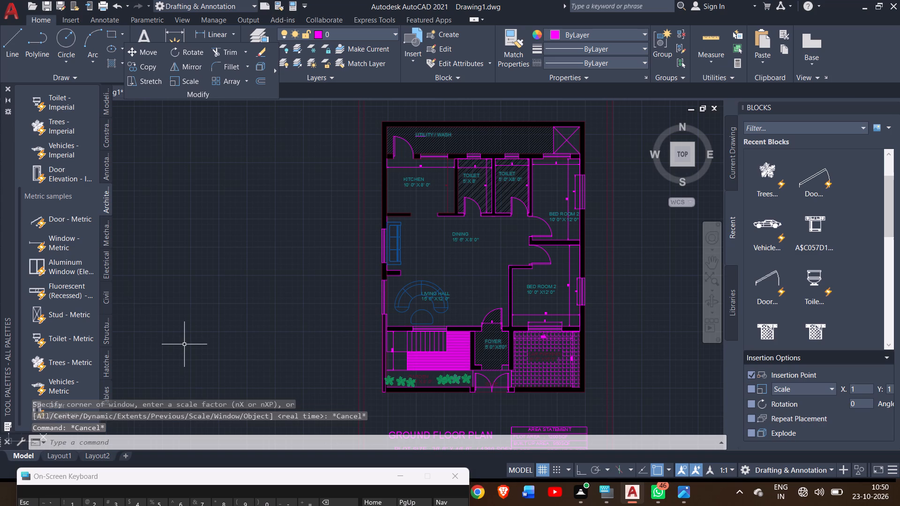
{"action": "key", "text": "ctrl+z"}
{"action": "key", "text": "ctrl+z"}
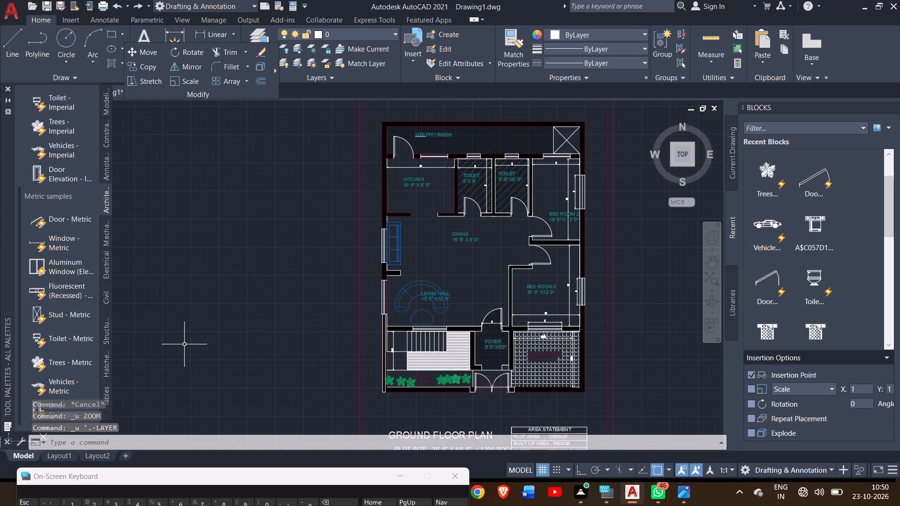
Set the colour of the utility/wash and foyer floor hatch to 169,83,160.
{"action": "scroll", "coordinate": [448, 265], "scroll_direction": "right", "scroll_amount": 2}
{"action": "scroll", "coordinate": [448, 265], "scroll_direction": "up", "scroll_amount": 1, "text": "ctrl"}
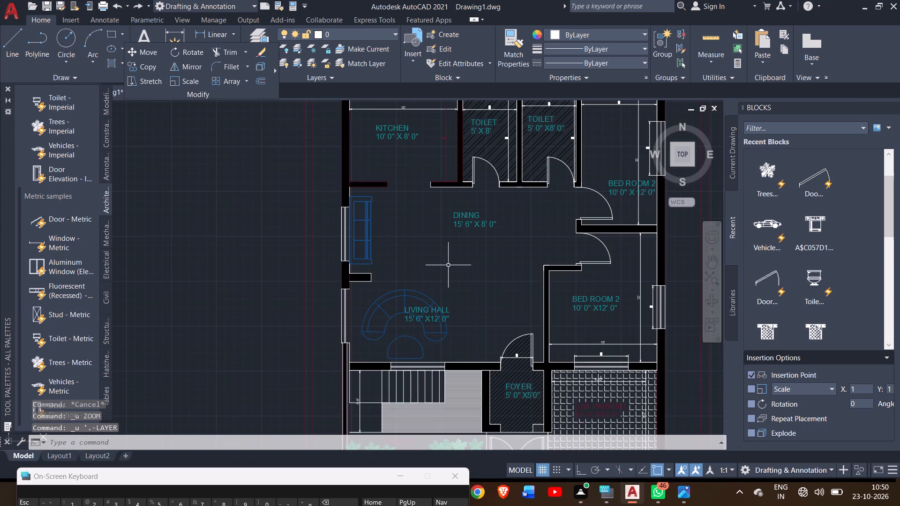
{"action": "scroll", "coordinate": [479, 248], "scroll_direction": "down", "scroll_amount": 2, "text": "ctrl"}
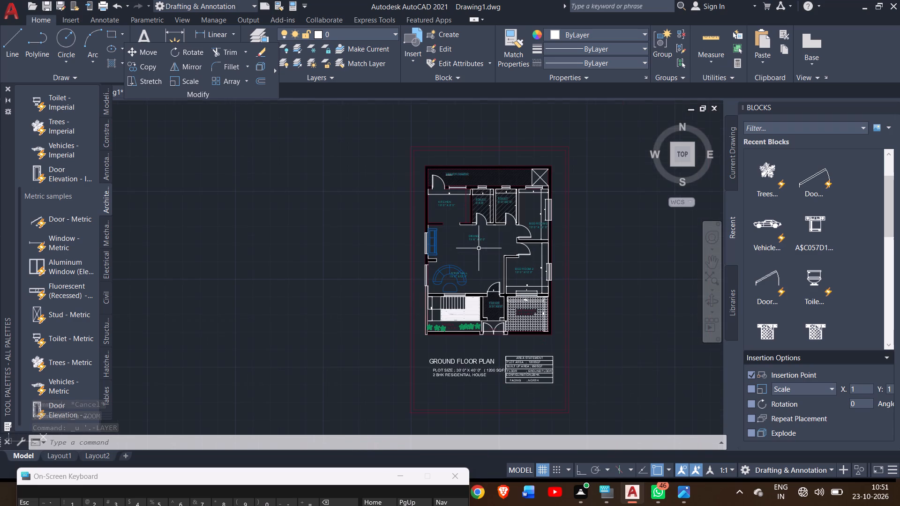
{"action": "left_click", "coordinate": [487, 181]}
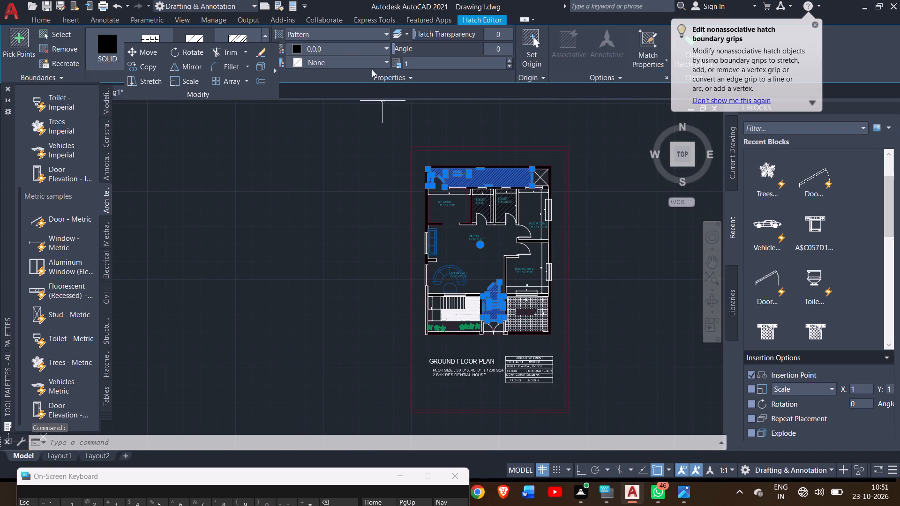
{"action": "left_click", "coordinate": [297, 48]}
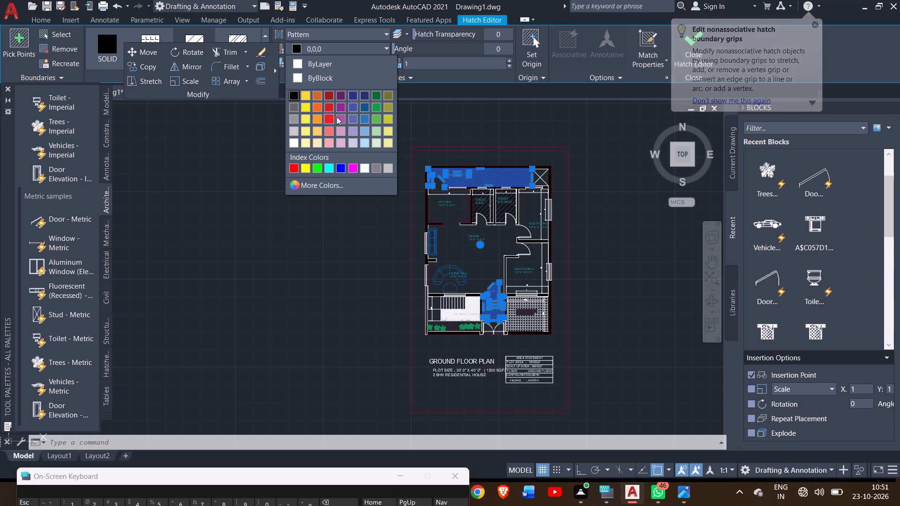
{"action": "left_click", "coordinate": [337, 117]}
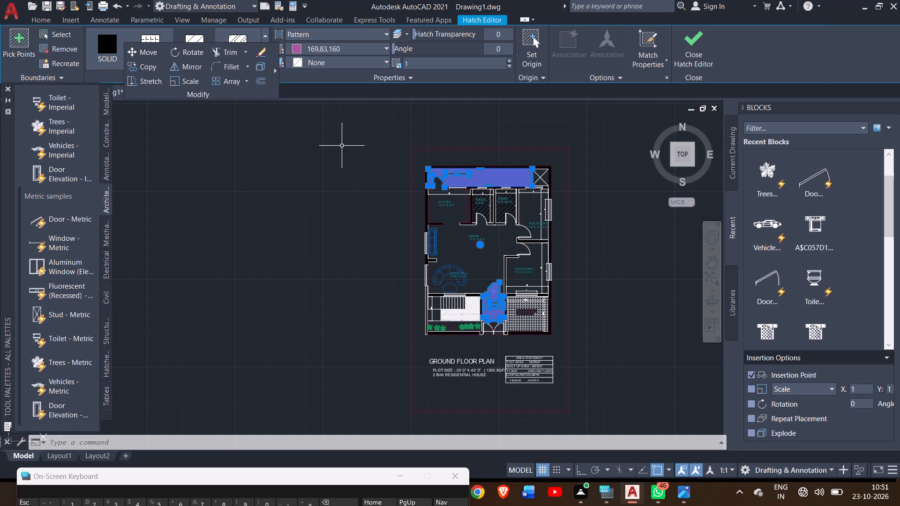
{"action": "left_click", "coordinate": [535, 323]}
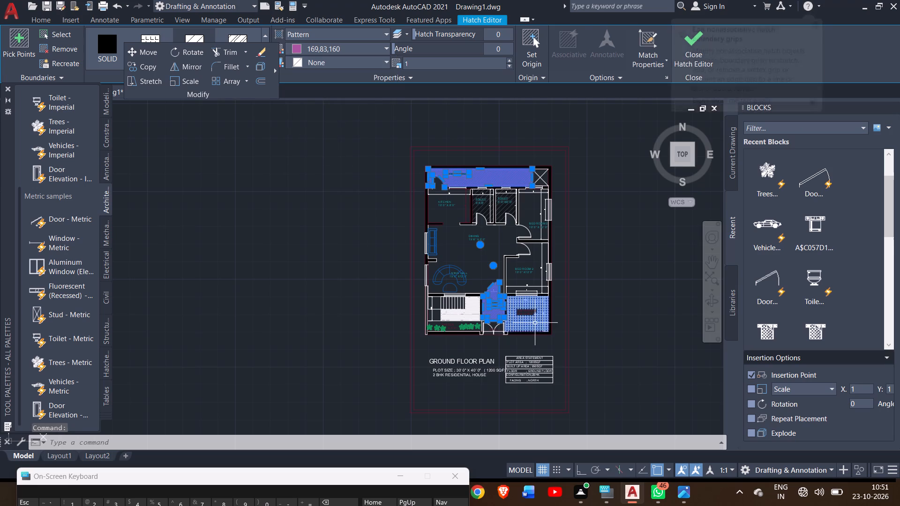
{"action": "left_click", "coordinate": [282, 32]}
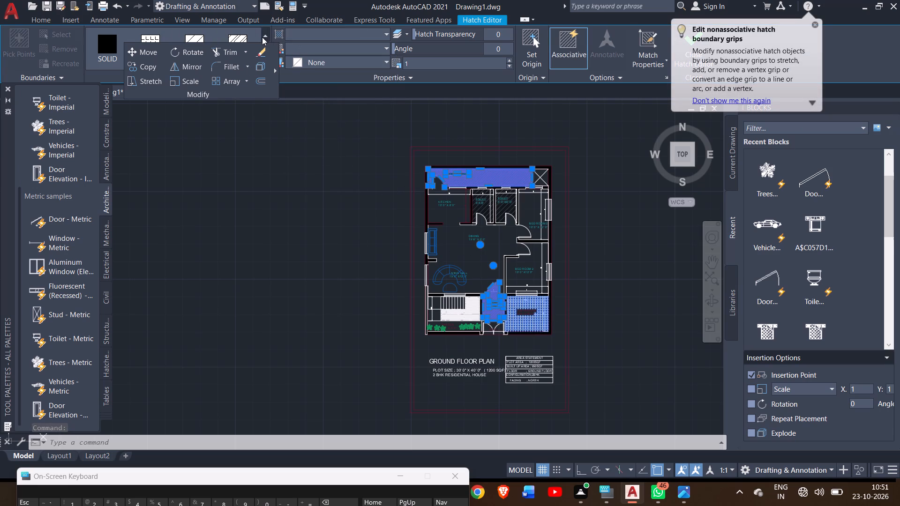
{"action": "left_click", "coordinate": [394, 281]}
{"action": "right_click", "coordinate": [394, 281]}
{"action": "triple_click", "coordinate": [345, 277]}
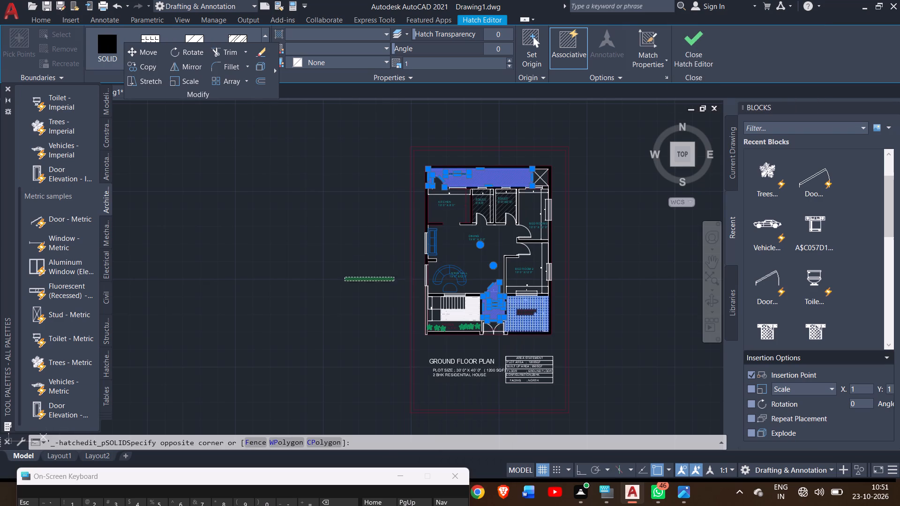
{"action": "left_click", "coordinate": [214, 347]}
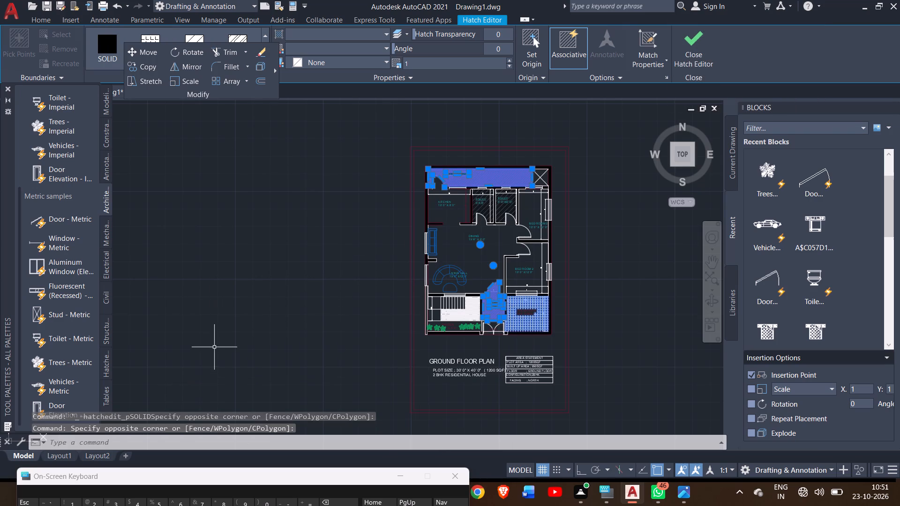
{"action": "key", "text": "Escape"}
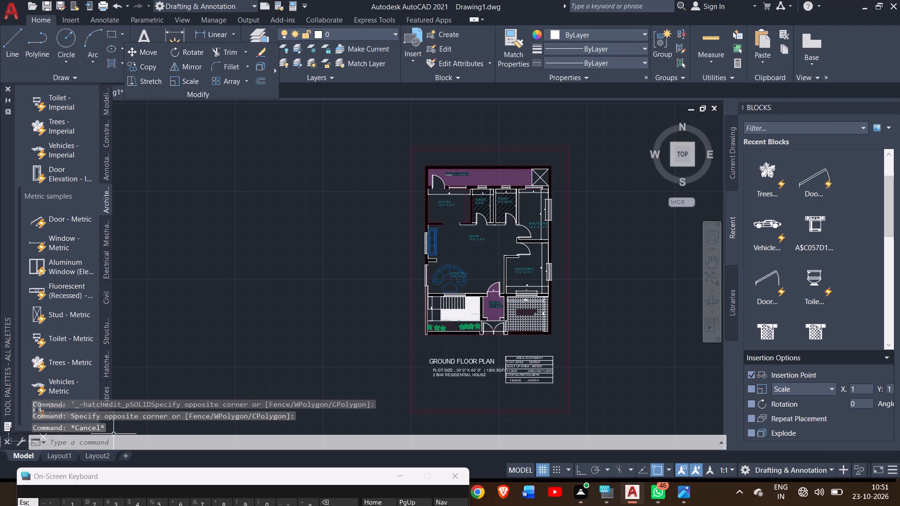
Set the colour of the car parking floor hatch to 69,84,165.
{"action": "left_click", "coordinate": [513, 320]}
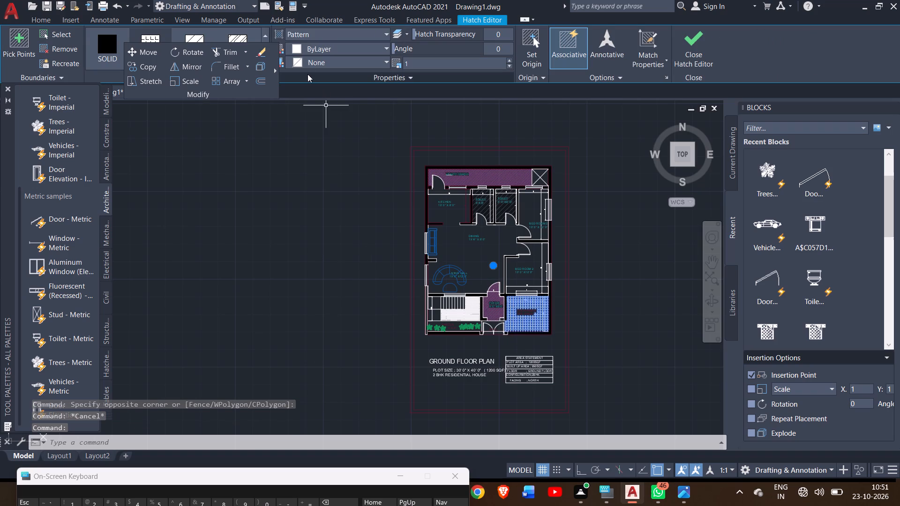
{"action": "left_click", "coordinate": [297, 50]}
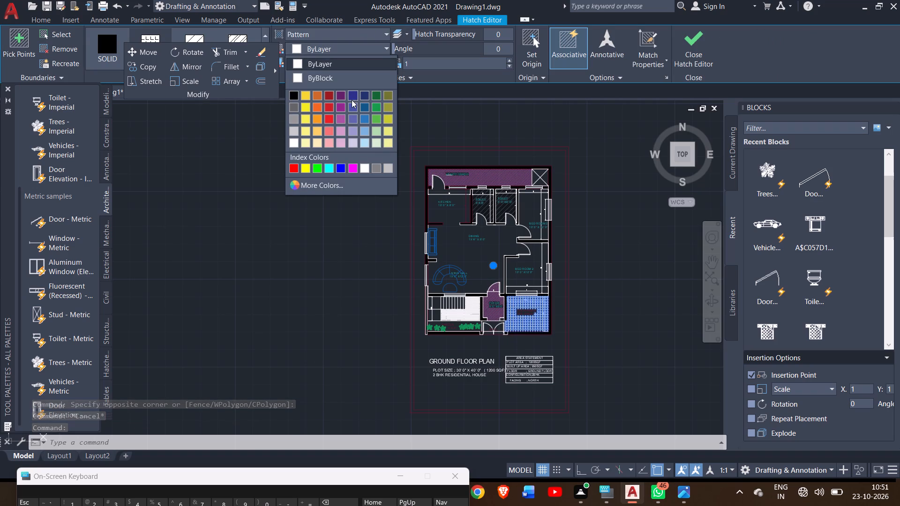
{"action": "left_click", "coordinate": [352, 104]}
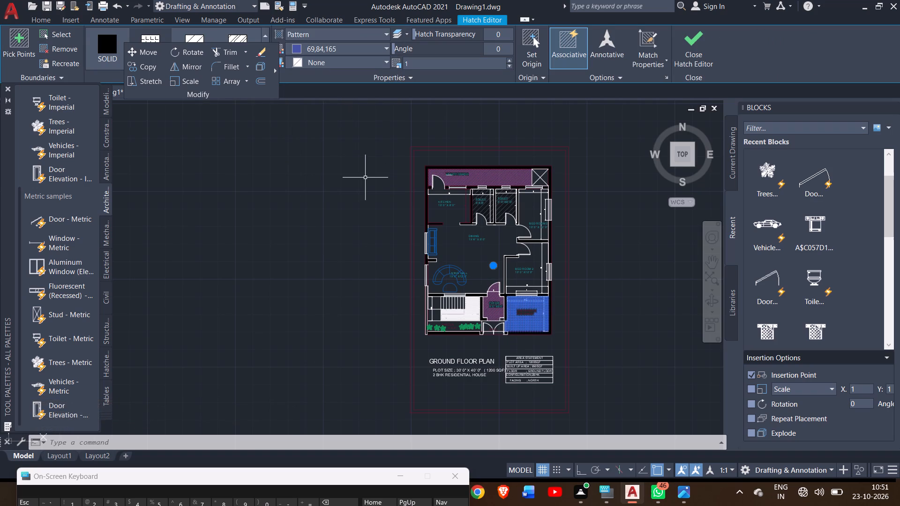
Select the GROUND FLOOR PLAN title and the notes beneath it, and set the TEXT layer's colour to 130.
{"action": "right_click", "coordinate": [357, 186]}
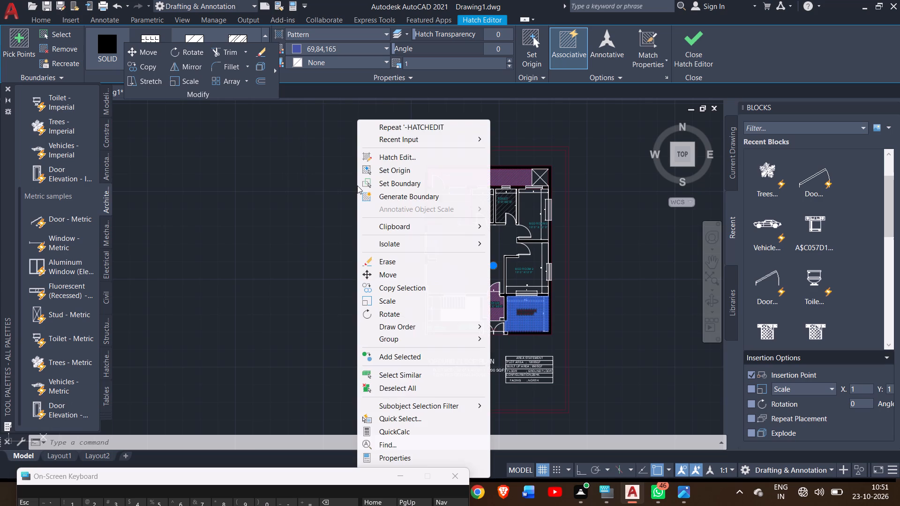
{"action": "triple_click", "coordinate": [324, 187]}
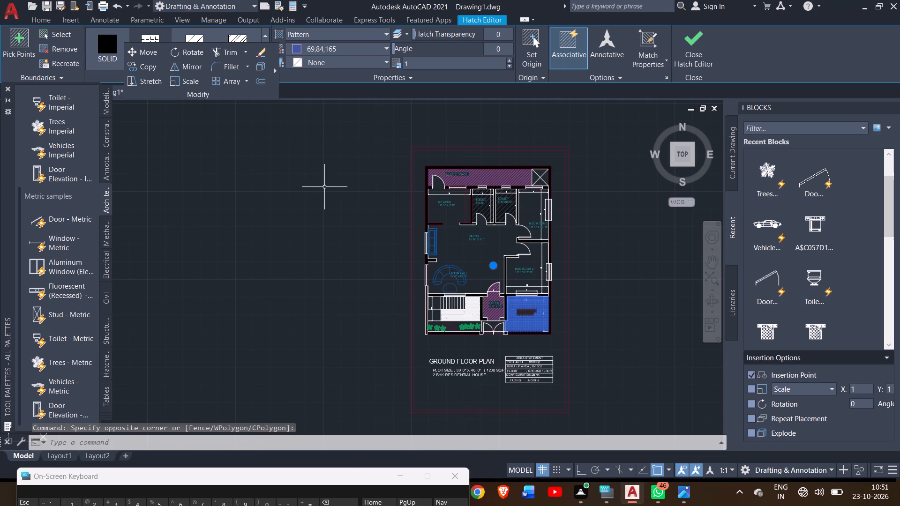
{"action": "left_click_drag", "start_coordinate": [457, 350], "coordinate": [451, 352]}
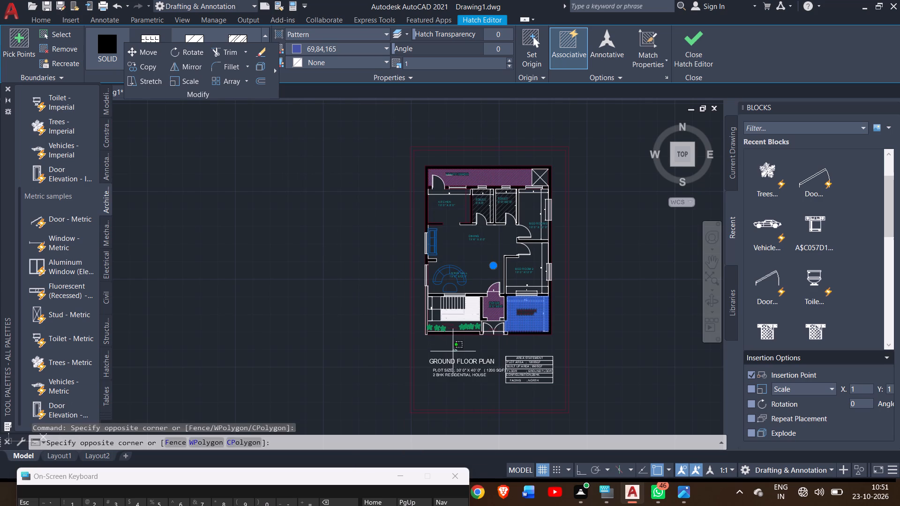
{"action": "left_click_drag", "start_coordinate": [451, 352], "coordinate": [461, 386]}
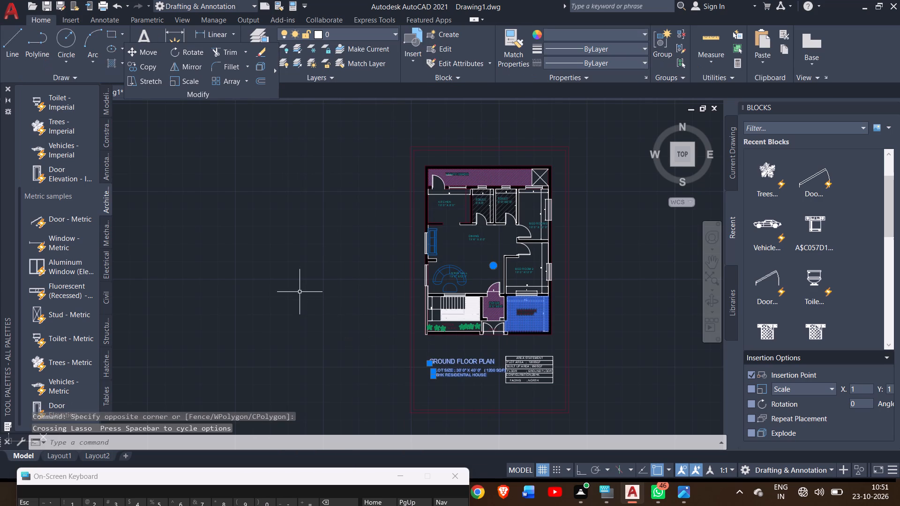
{"action": "left_click", "coordinate": [319, 36]}
{"action": "left_click", "coordinate": [318, 92]}
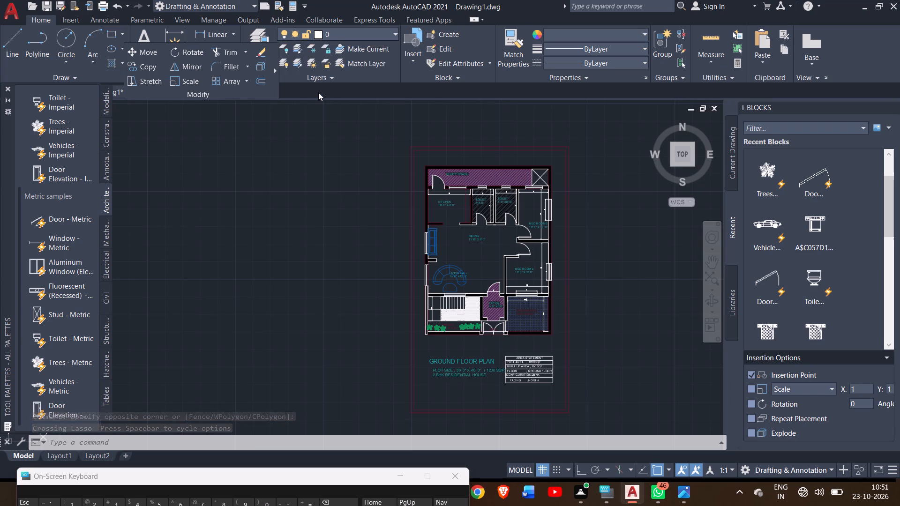
{"action": "left_click", "coordinate": [427, 330]}
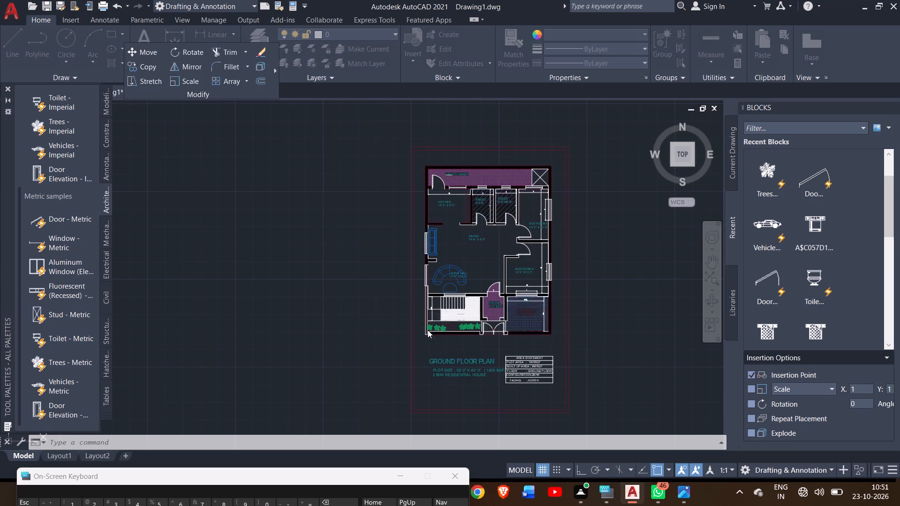
{"action": "left_click", "coordinate": [366, 357]}
{"action": "right_click", "coordinate": [366, 357]}
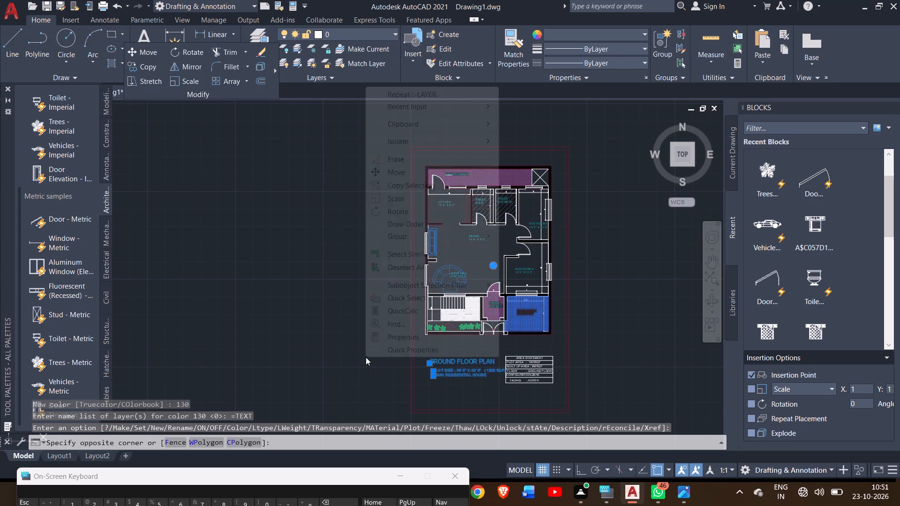
{"action": "double_click", "coordinate": [355, 358]}
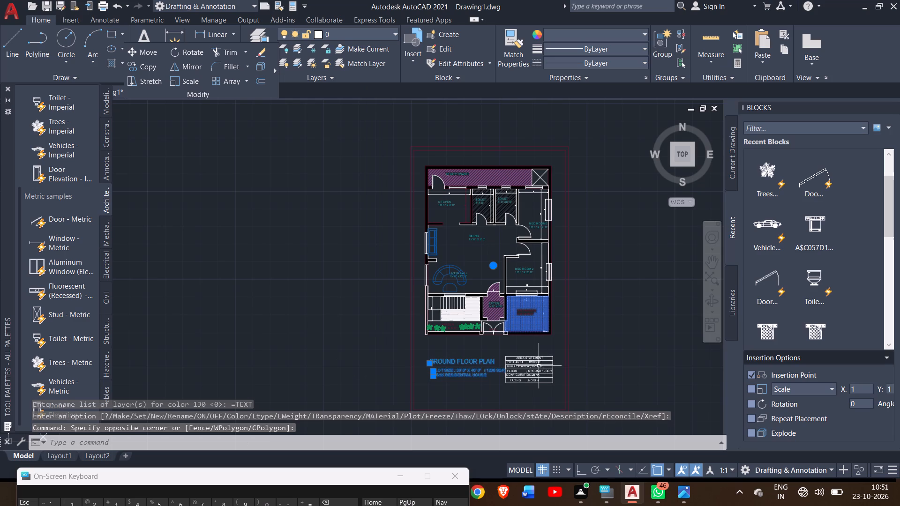
Add all six text lines of the AREA STATEMENT table to the selection and set the TEXT layer's colour to 130.
{"action": "scroll", "coordinate": [537, 366], "scroll_direction": "up", "scroll_amount": 2, "text": "ctrl"}
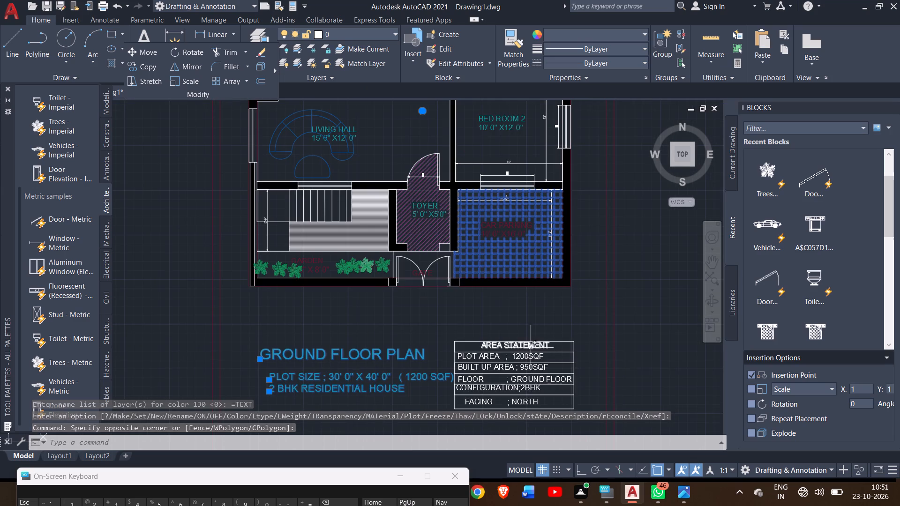
{"action": "left_click_drag", "start_coordinate": [530, 345], "coordinate": [525, 356]}
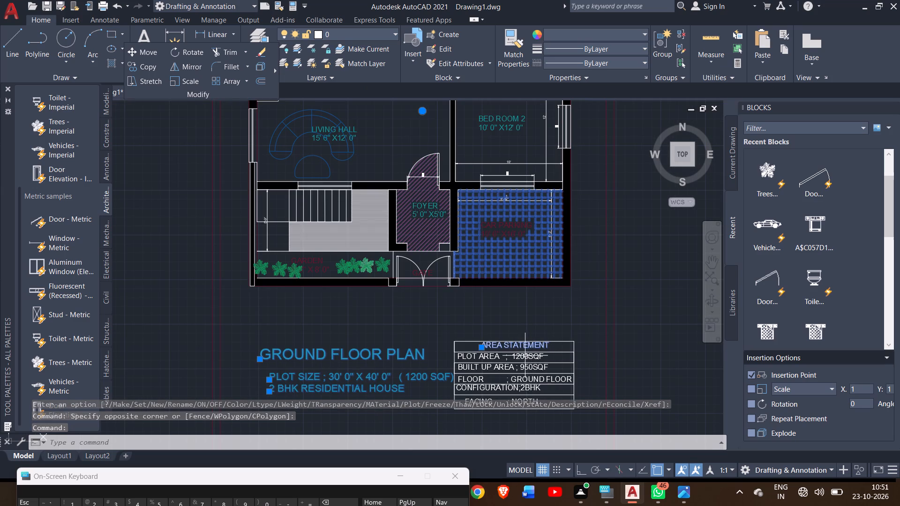
{"action": "left_click", "coordinate": [525, 356]}
{"action": "left_click", "coordinate": [523, 367]}
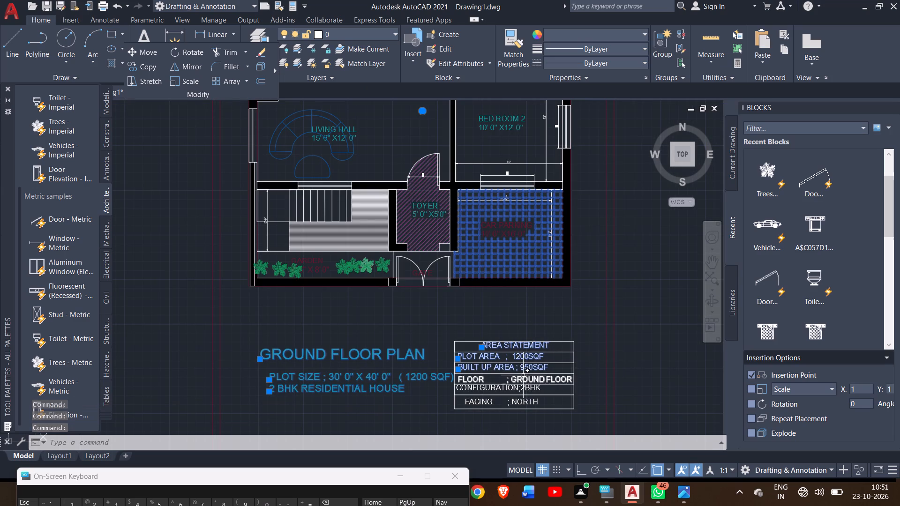
{"action": "left_click", "coordinate": [523, 376]}
{"action": "left_click", "coordinate": [519, 388]}
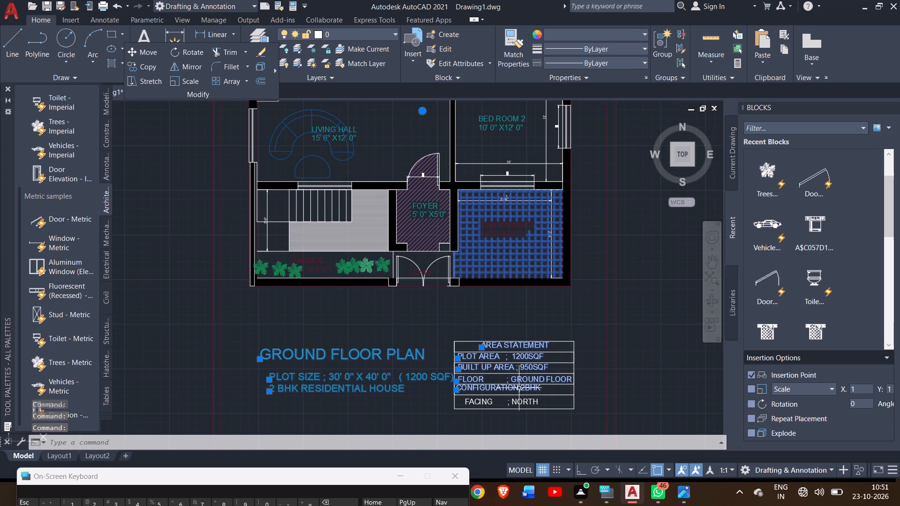
{"action": "left_click", "coordinate": [520, 404]}
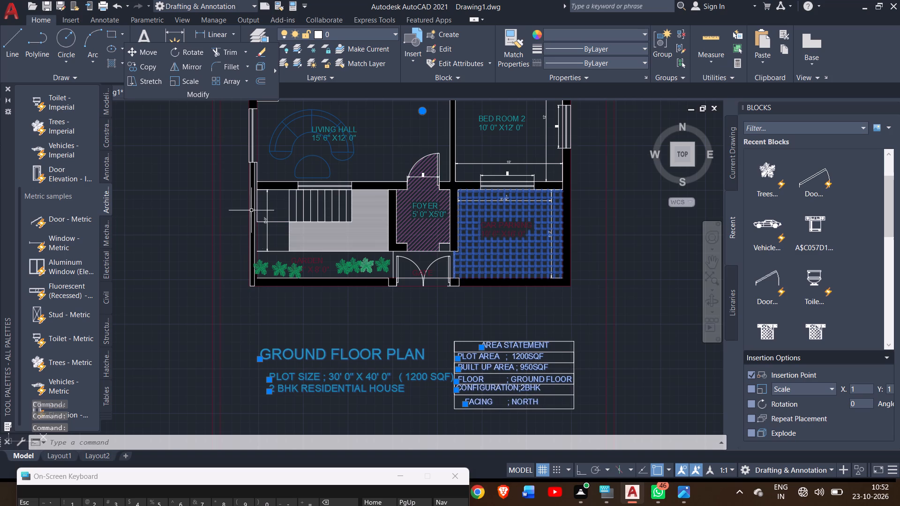
{"action": "left_click", "coordinate": [317, 37]}
{"action": "left_click", "coordinate": [320, 100]}
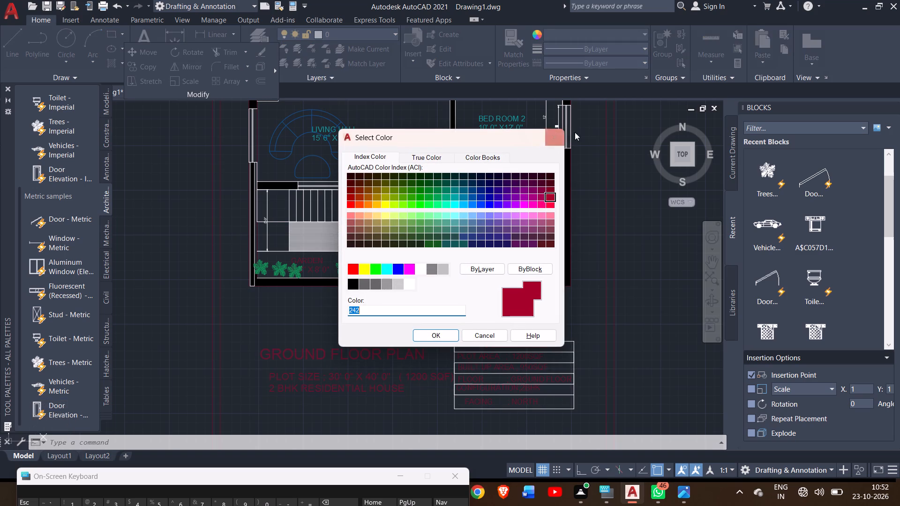
{"action": "left_click", "coordinate": [545, 140]}
{"action": "left_click", "coordinate": [545, 140]}
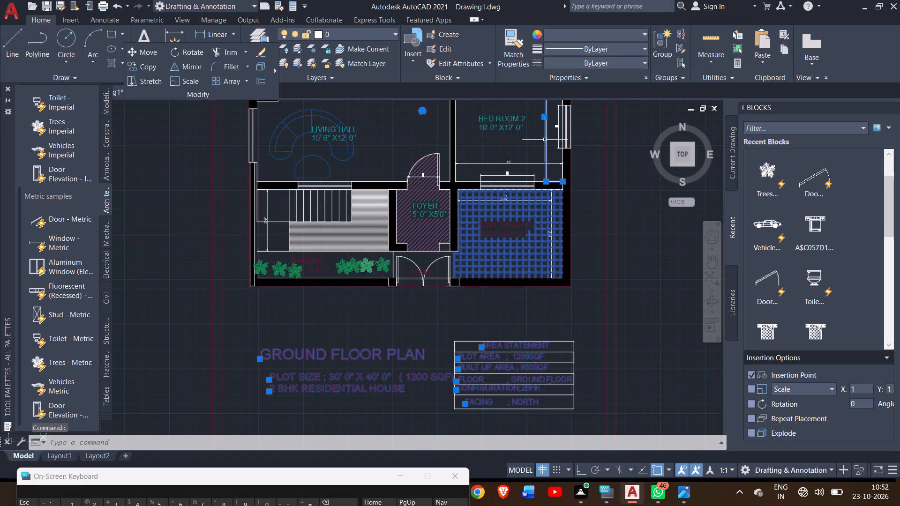
{"action": "left_click", "coordinate": [318, 32]}
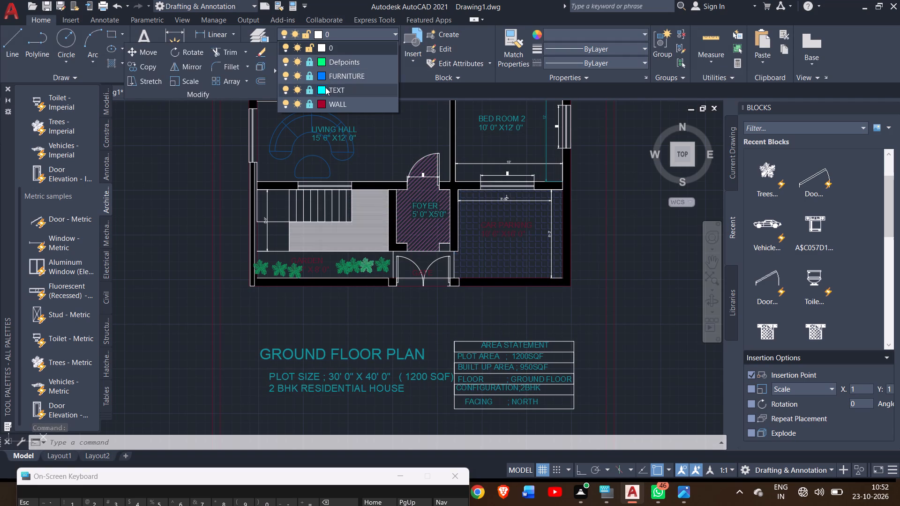
{"action": "left_click", "coordinate": [325, 87]}
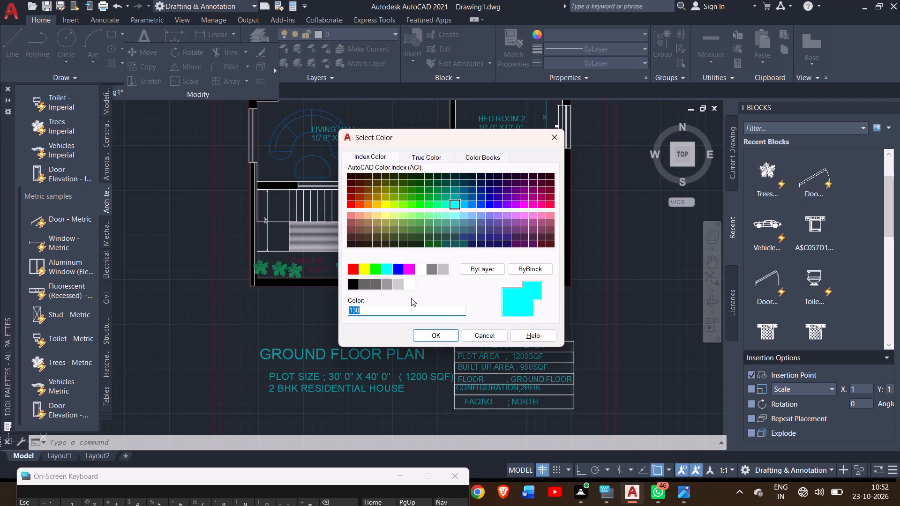
{"action": "left_click", "coordinate": [423, 330]}
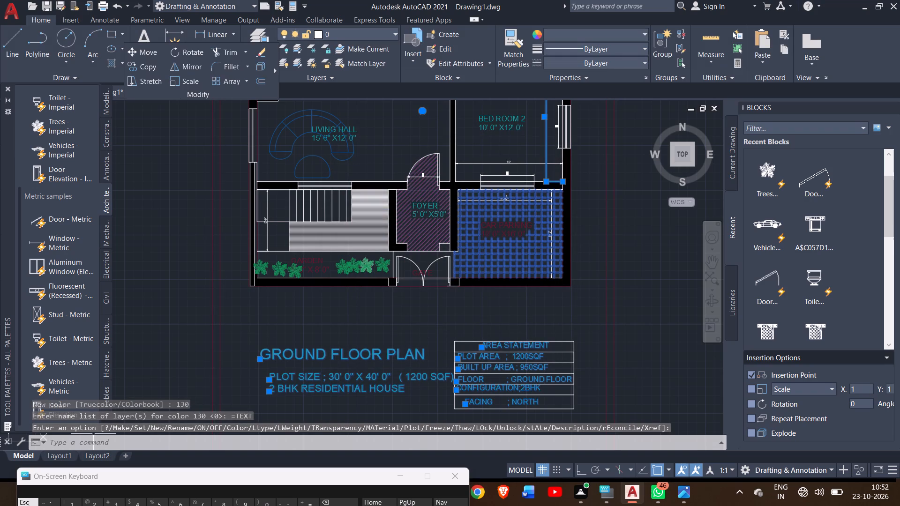
{"action": "key", "text": "Escape"}
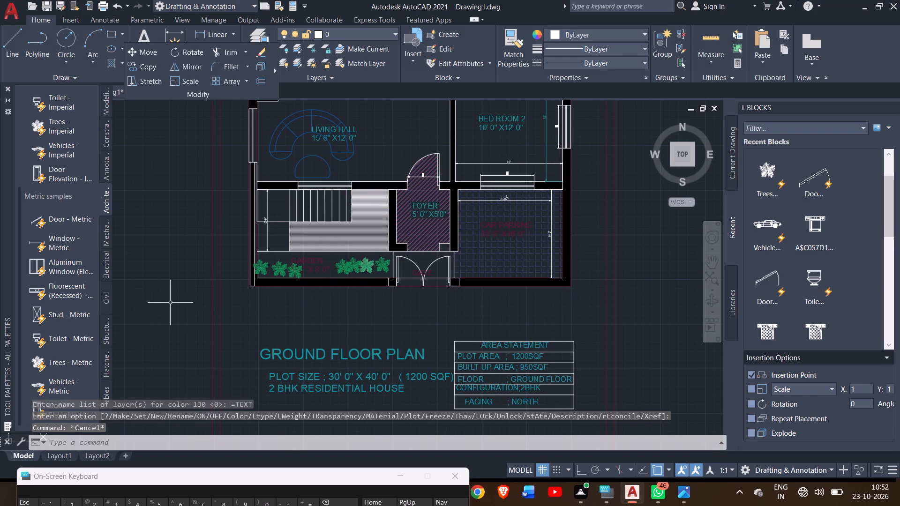
Start a plot of the model and choose DWG To PDF.pc3 as the plotter.
{"action": "scroll", "coordinate": [170, 303], "scroll_direction": "down", "scroll_amount": 2, "text": "ctrl"}
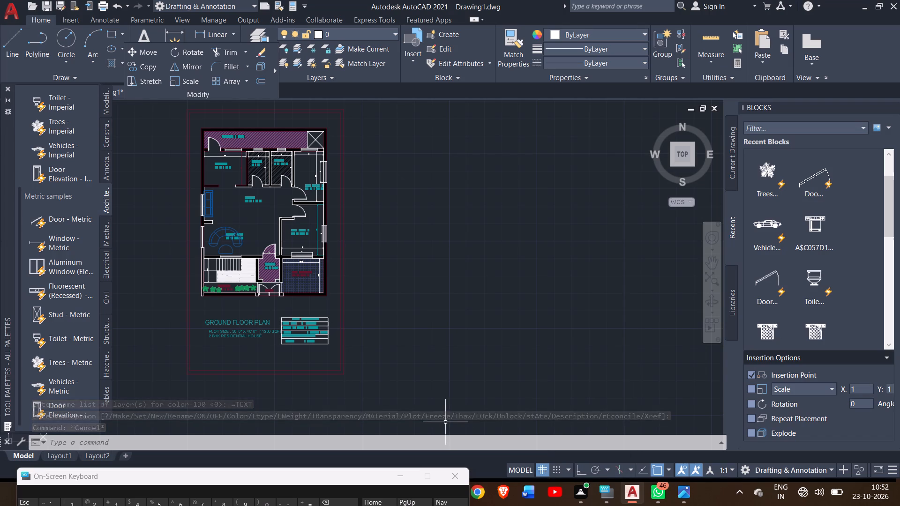
{"action": "scroll", "coordinate": [251, 347], "scroll_direction": "up", "scroll_amount": 1, "text": "ctrl"}
{"action": "scroll", "coordinate": [251, 347], "scroll_direction": "down", "scroll_amount": 1, "text": "ctrl"}
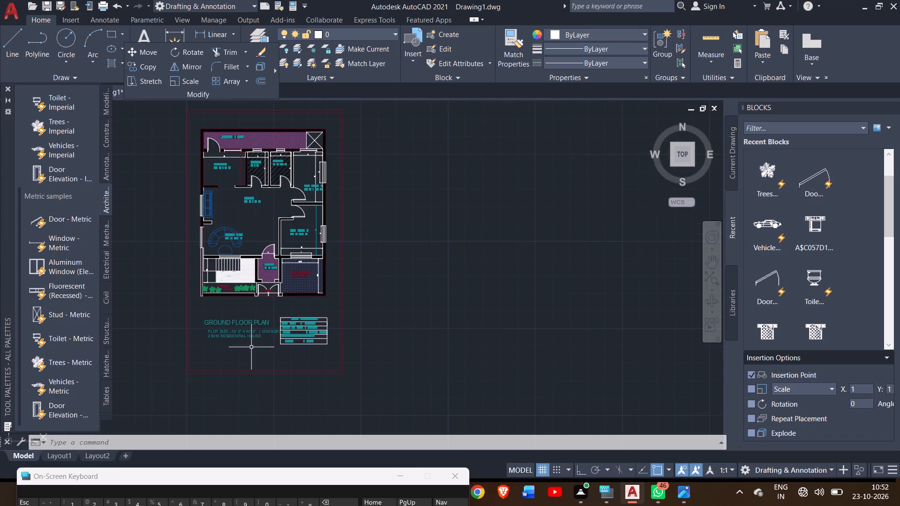
{"action": "scroll", "coordinate": [251, 347], "scroll_direction": "down", "scroll_amount": 1, "text": "ctrl"}
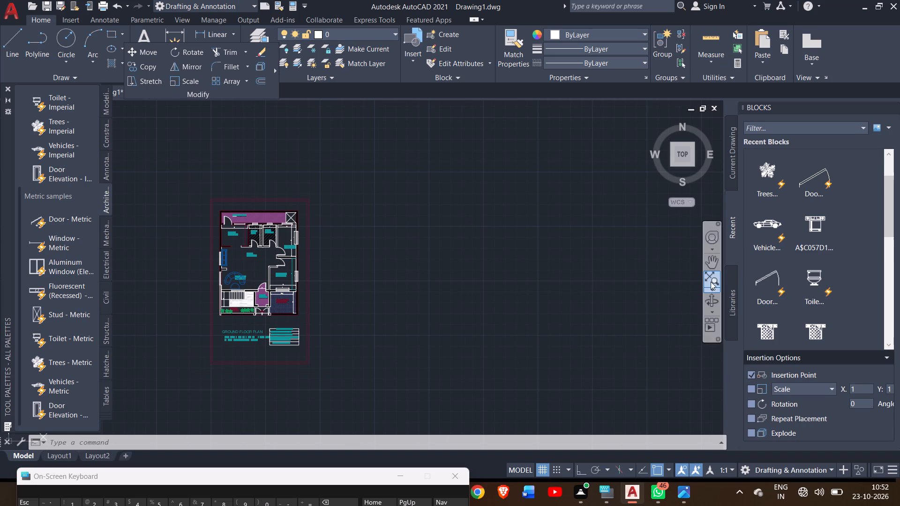
{"action": "left_click", "coordinate": [714, 265]}
{"action": "left_click_drag", "start_coordinate": [529, 284], "coordinate": [564, 288]}
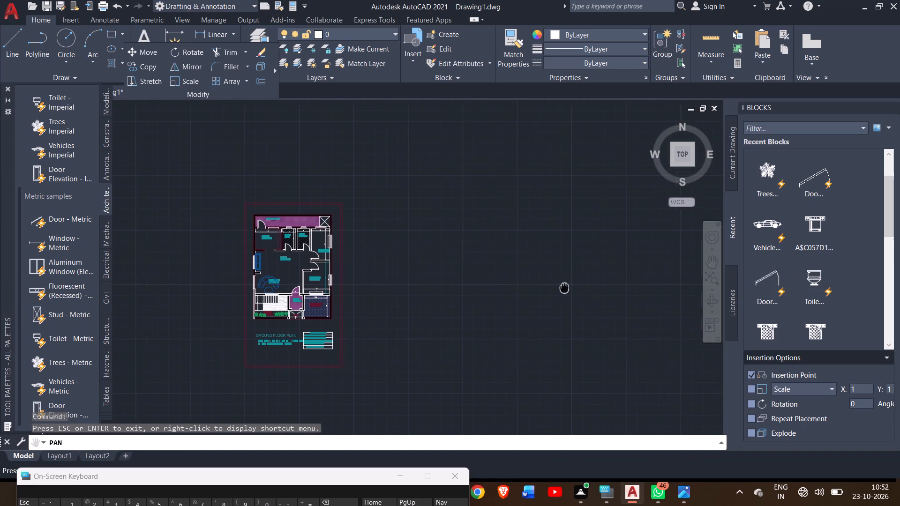
{"action": "left_click_drag", "start_coordinate": [564, 288], "coordinate": [611, 277]}
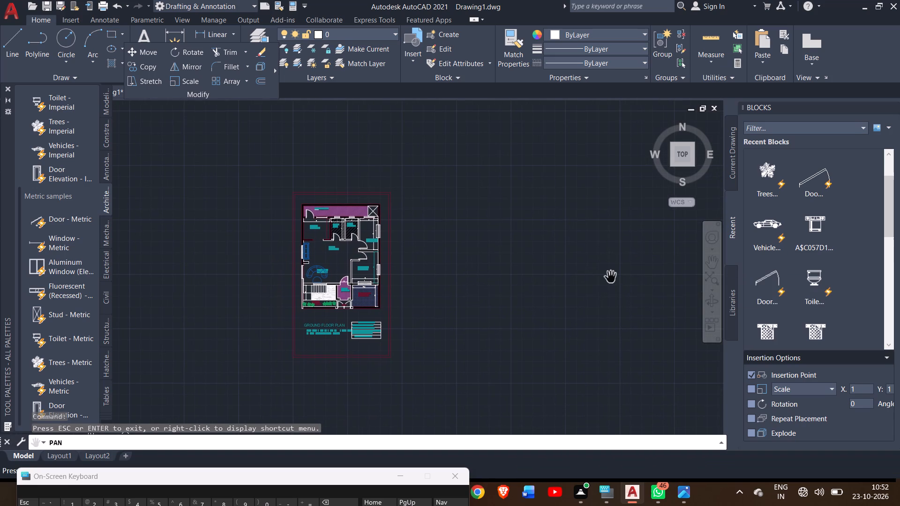
{"action": "key", "text": "ctrl+p"}
{"action": "left_click_drag", "start_coordinate": [611, 277], "coordinate": [605, 277]}
{"action": "right_click", "coordinate": [605, 277]}
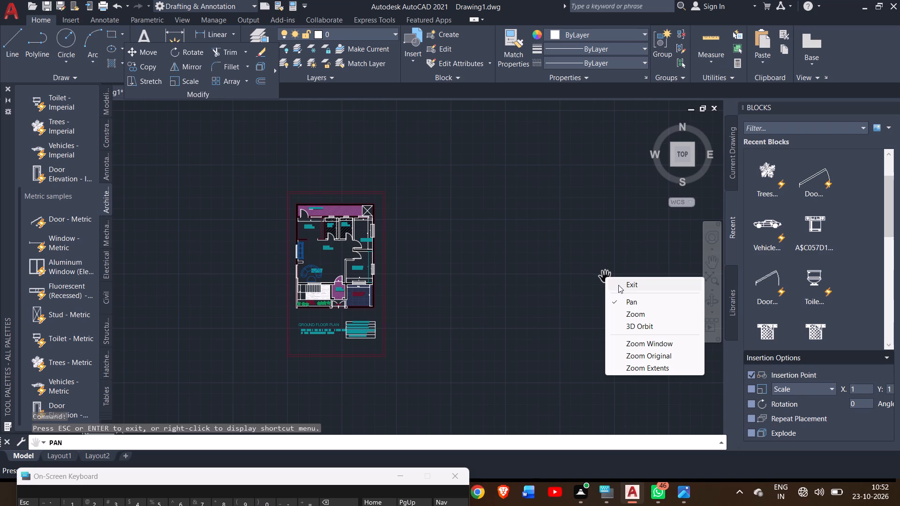
{"action": "left_click", "coordinate": [618, 285]}
{"action": "key", "text": "ctrl+p"}
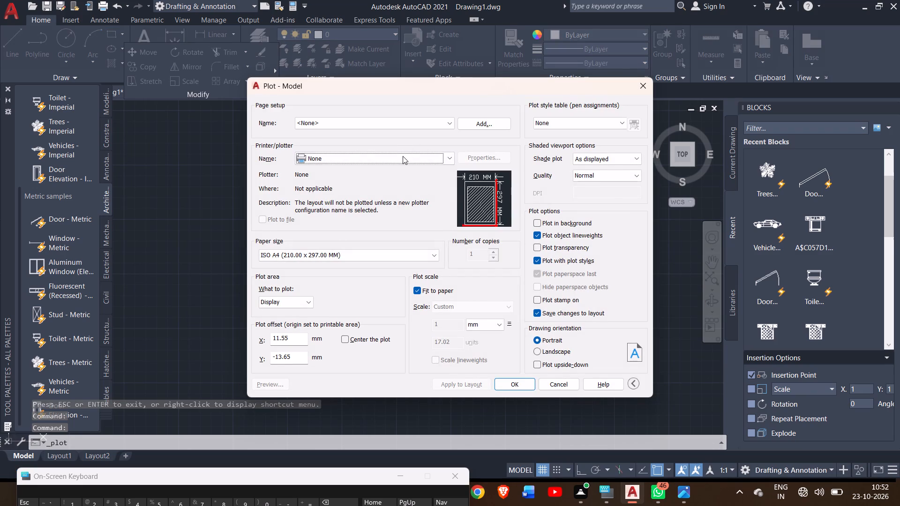
{"action": "left_click", "coordinate": [403, 157]}
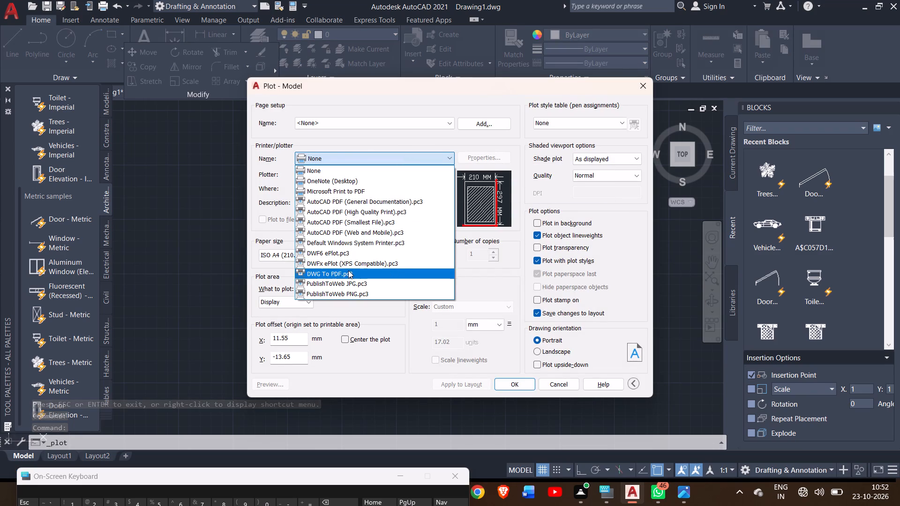
{"action": "left_click", "coordinate": [348, 271]}
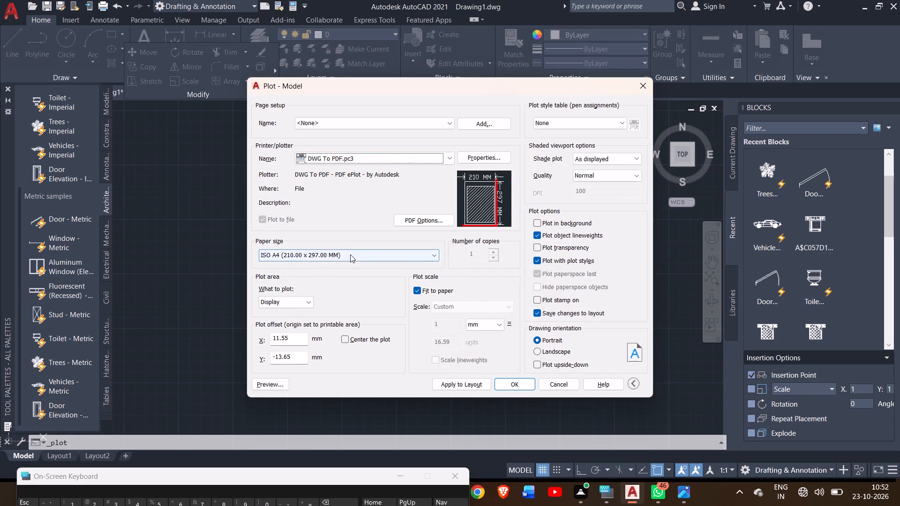
Set the plot area to a window enclosing the whole bordered floor plan sheet and preview the plot.
{"action": "left_click", "coordinate": [301, 302]}
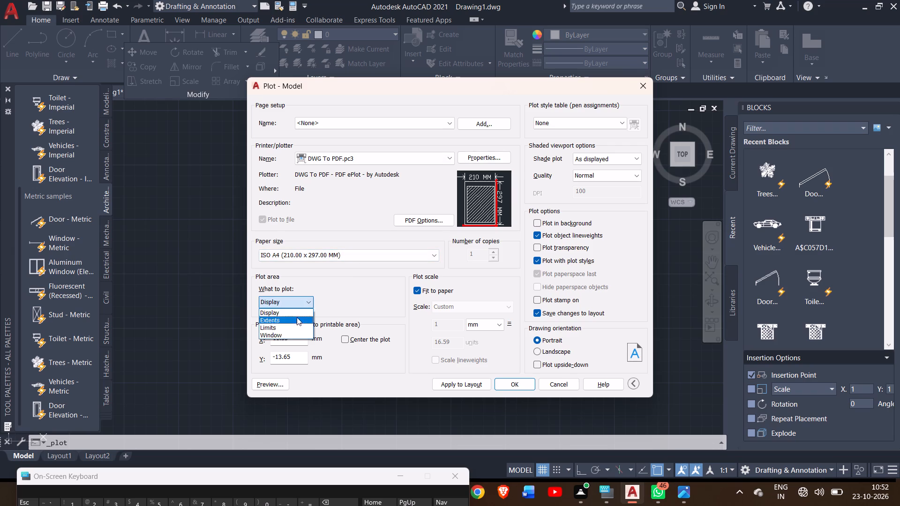
{"action": "left_click", "coordinate": [292, 332]}
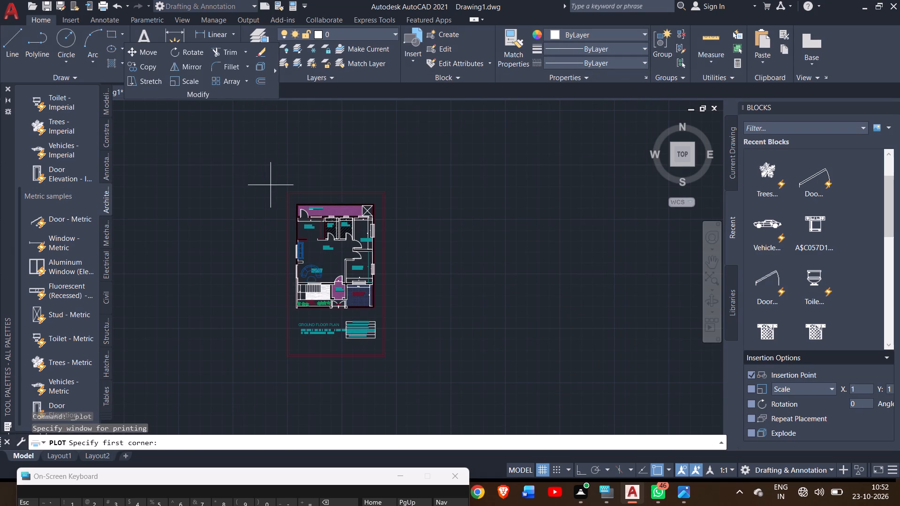
{"action": "left_click_drag", "start_coordinate": [270, 177], "coordinate": [404, 369]}
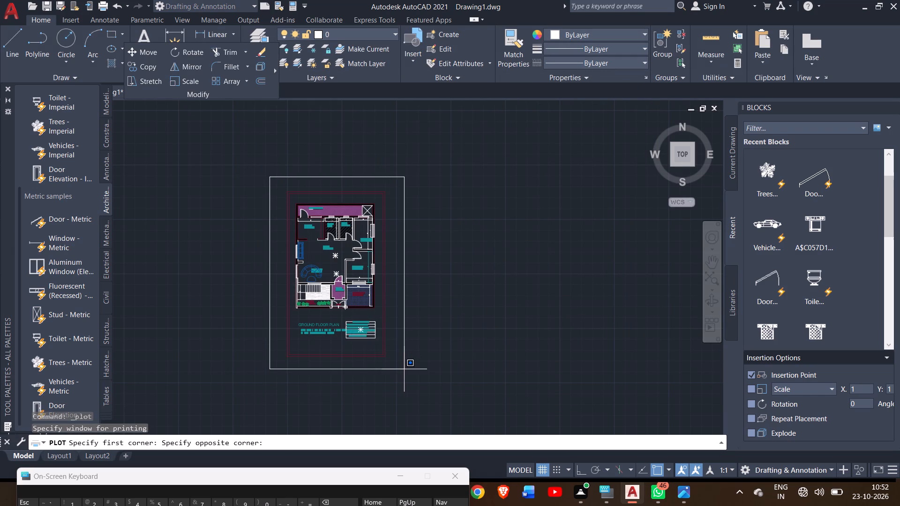
{"action": "left_click", "coordinate": [404, 369]}
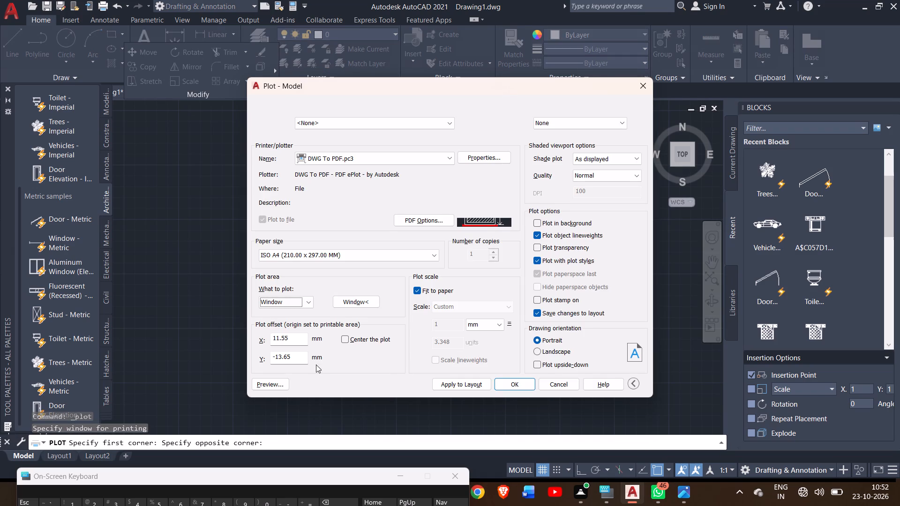
{"action": "left_click", "coordinate": [278, 385]}
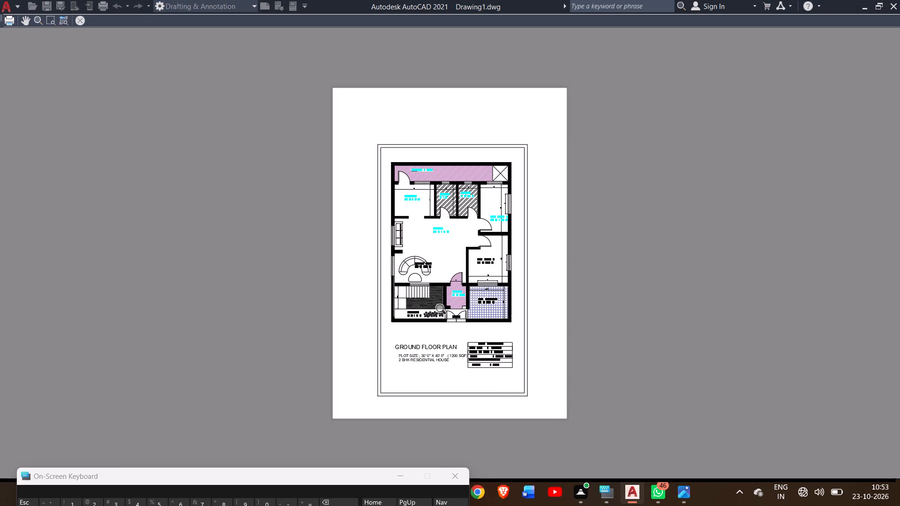
Examine the plot preview of the floor plan sheet, checking the lower rooms, room labels and area statement, and close the preview.
{"action": "scroll", "coordinate": [444, 311], "scroll_direction": "up", "scroll_amount": 2, "text": "ctrl"}
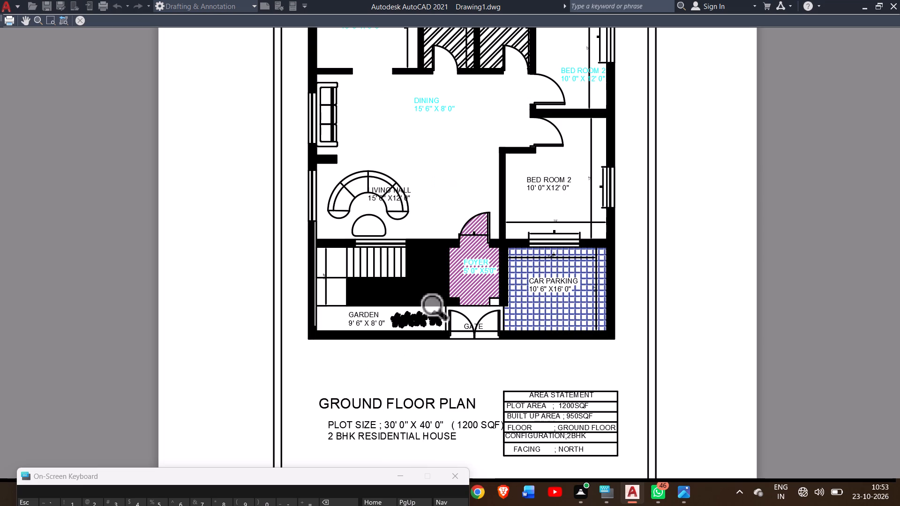
{"action": "scroll", "coordinate": [444, 311], "scroll_direction": "up", "scroll_amount": 2, "text": "ctrl"}
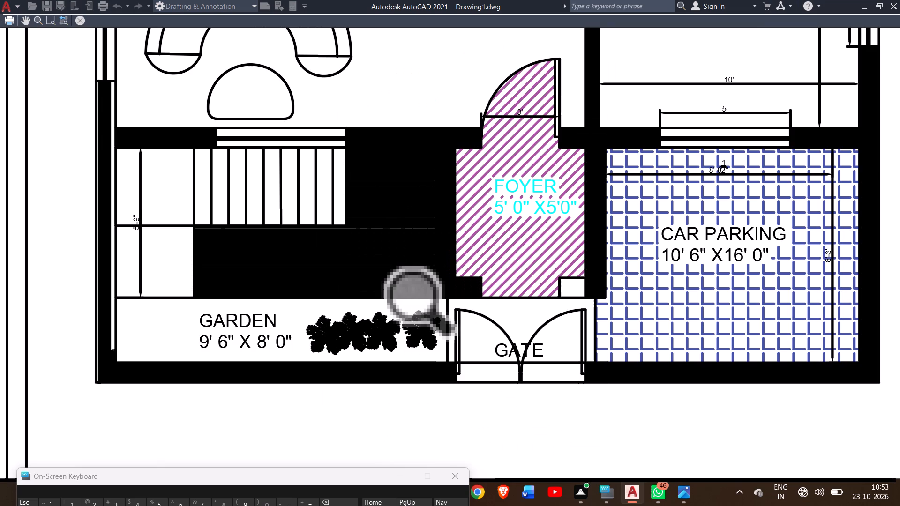
{"action": "scroll", "coordinate": [444, 311], "scroll_direction": "down", "scroll_amount": 1, "text": "ctrl"}
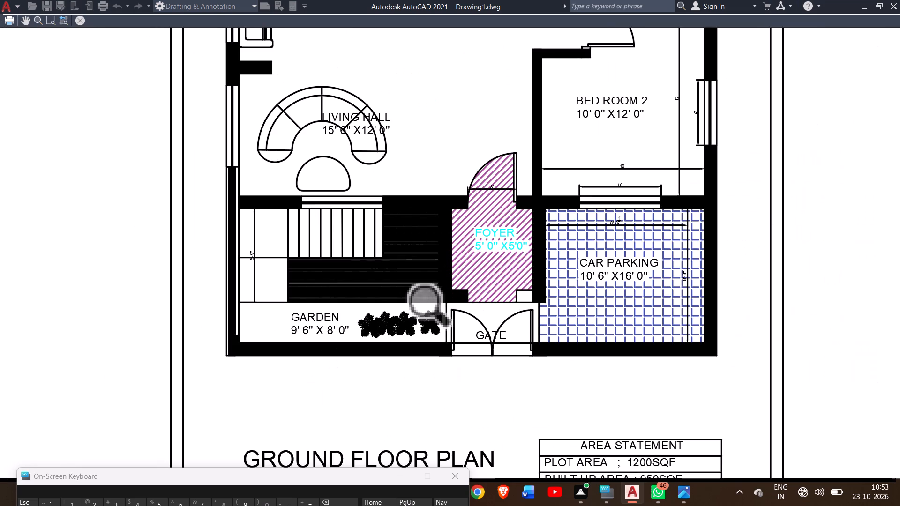
{"action": "scroll", "coordinate": [444, 311], "scroll_direction": "down", "scroll_amount": 3, "text": "ctrl"}
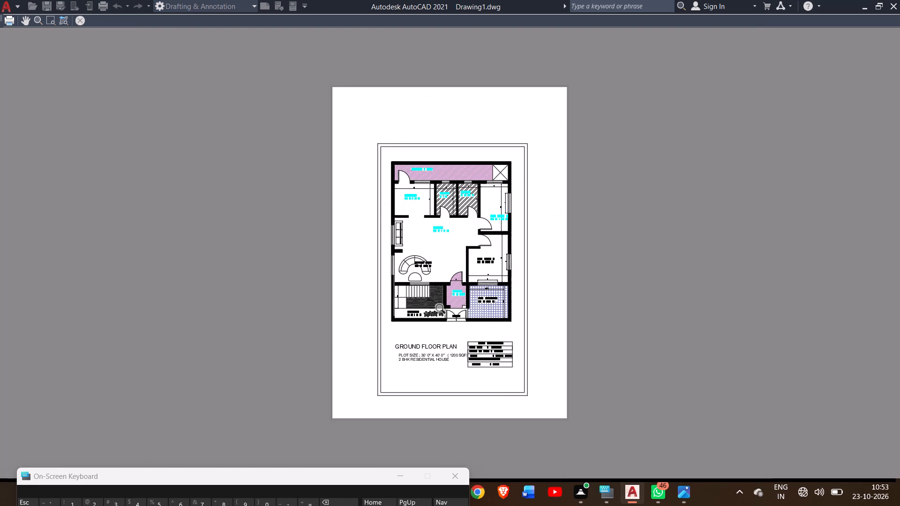
{"action": "scroll", "coordinate": [444, 311], "scroll_direction": "up", "scroll_amount": 3, "text": "ctrl"}
{"action": "scroll", "coordinate": [444, 311], "scroll_direction": "down", "scroll_amount": 2, "text": "ctrl"}
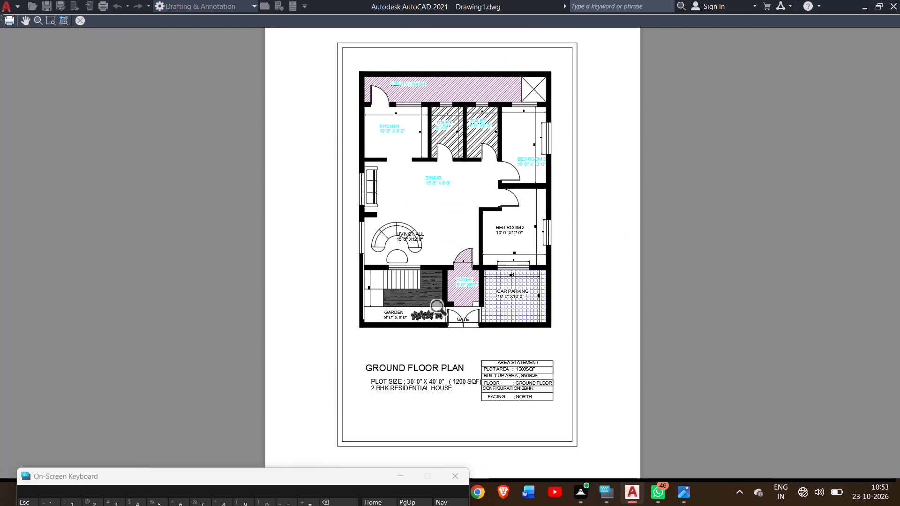
{"action": "scroll", "coordinate": [444, 311], "scroll_direction": "up", "scroll_amount": 1, "text": "ctrl"}
{"action": "scroll", "coordinate": [444, 311], "scroll_direction": "down", "scroll_amount": 1, "text": "ctrl"}
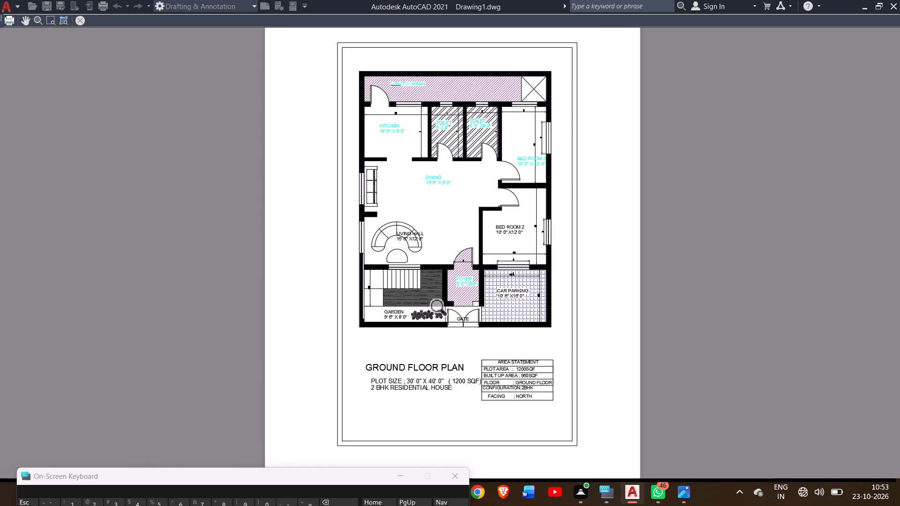
{"action": "scroll", "coordinate": [444, 311], "scroll_direction": "down", "scroll_amount": 1, "text": "ctrl"}
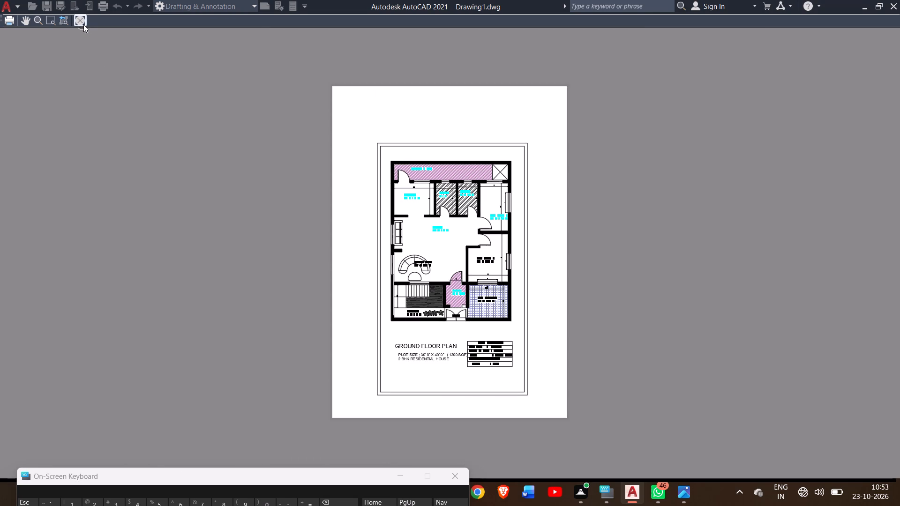
{"action": "left_click", "coordinate": [83, 24]}
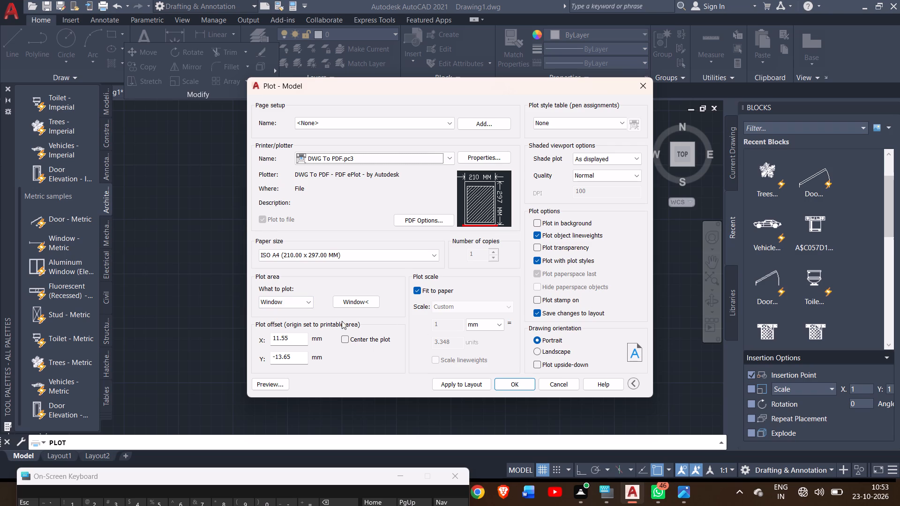
Centre the plot on the paper and assign the acad.ctb plot style table to all layouts.
{"action": "left_click", "coordinate": [342, 338]}
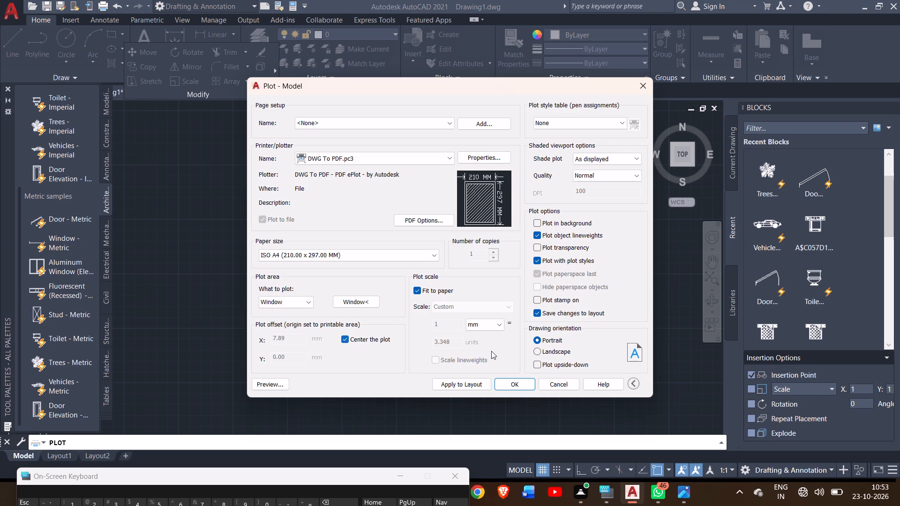
{"action": "left_click", "coordinate": [605, 125]}
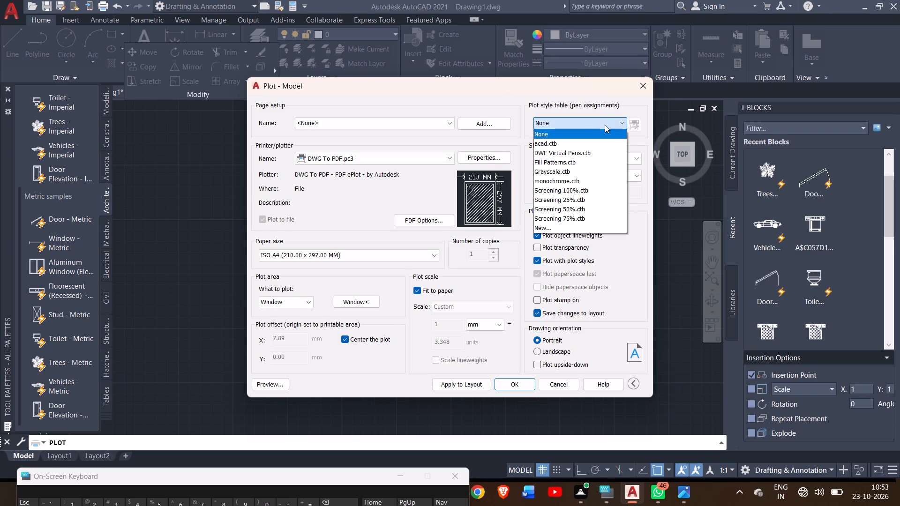
{"action": "left_click", "coordinate": [570, 141]}
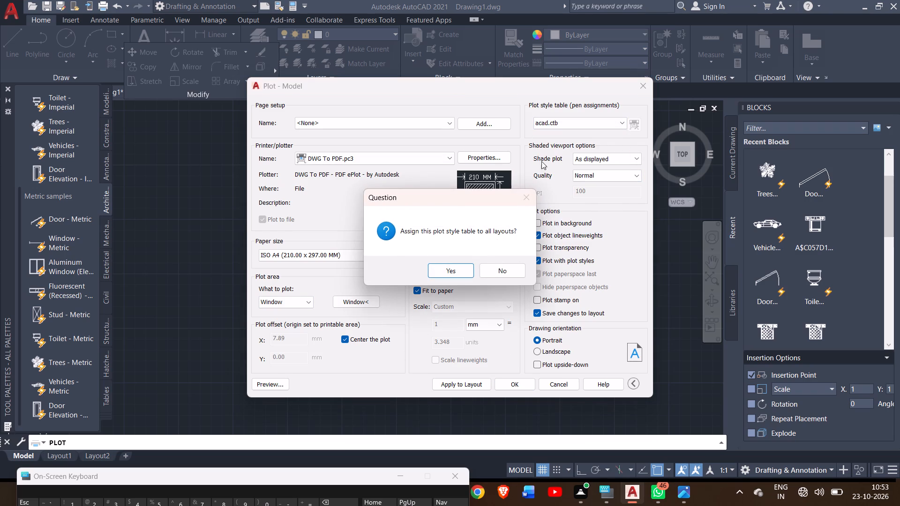
{"action": "left_click", "coordinate": [445, 268]}
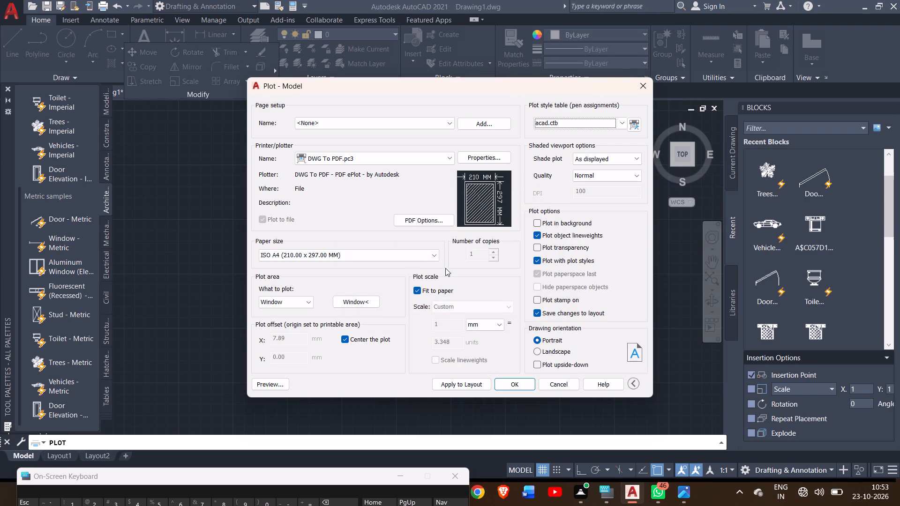
Preview the plot to check the sheet's placement on the A4 page, and return to the plot settings.
{"action": "left_click", "coordinate": [504, 386]}
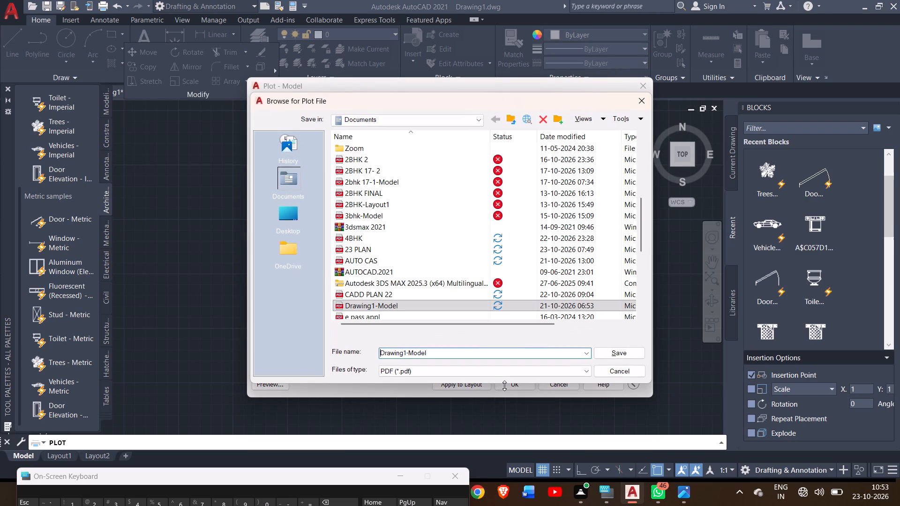
{"action": "left_click", "coordinate": [640, 104]}
{"action": "left_click", "coordinate": [277, 384]}
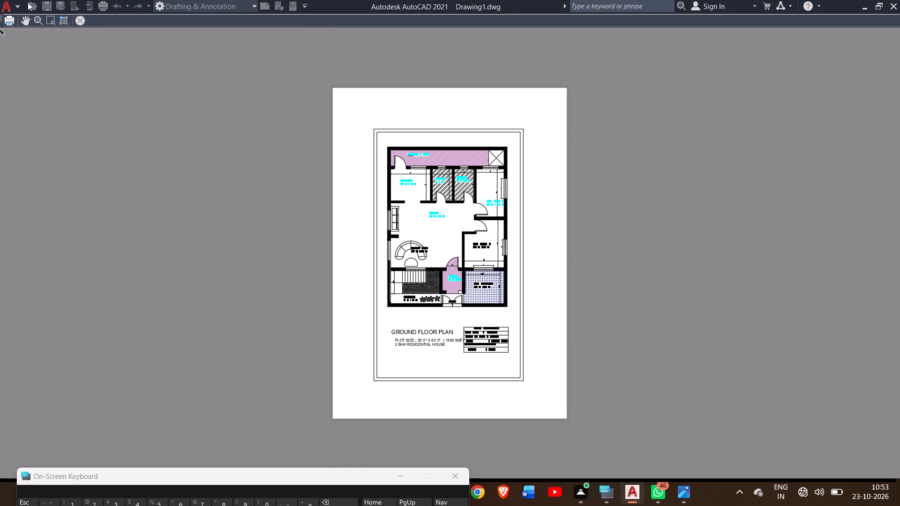
{"action": "left_click", "coordinate": [80, 18]}
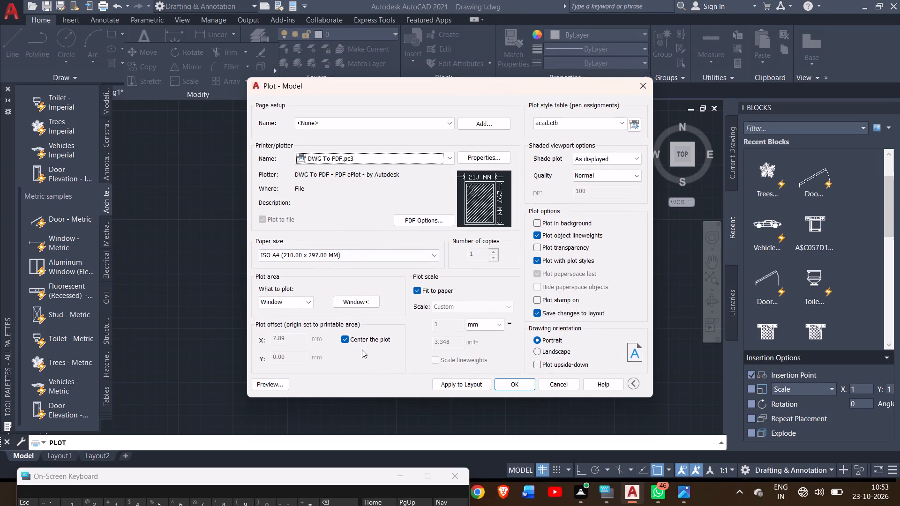
Plot the sheet to a PDF named PLAN 23- 1 in the Documents folder and close the PDF once it opens.
{"action": "left_click", "coordinate": [503, 383]}
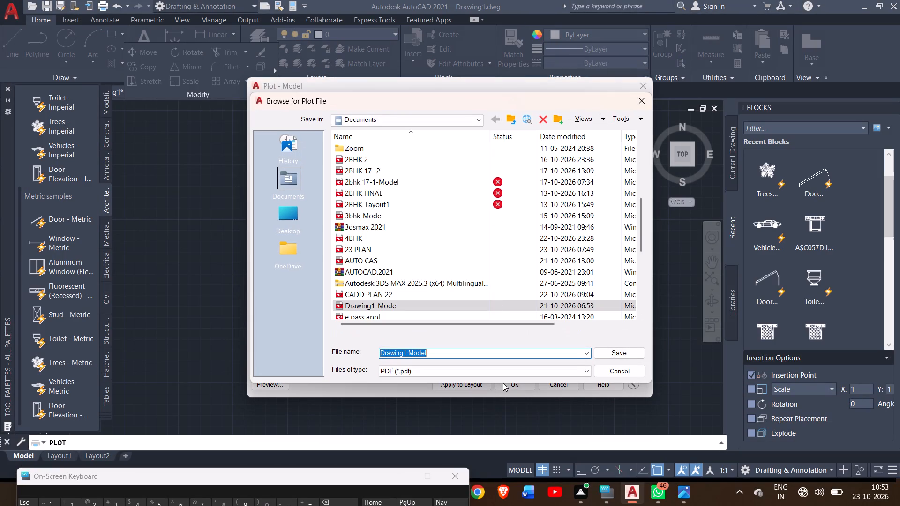
{"action": "key", "text": "BackSpace"}
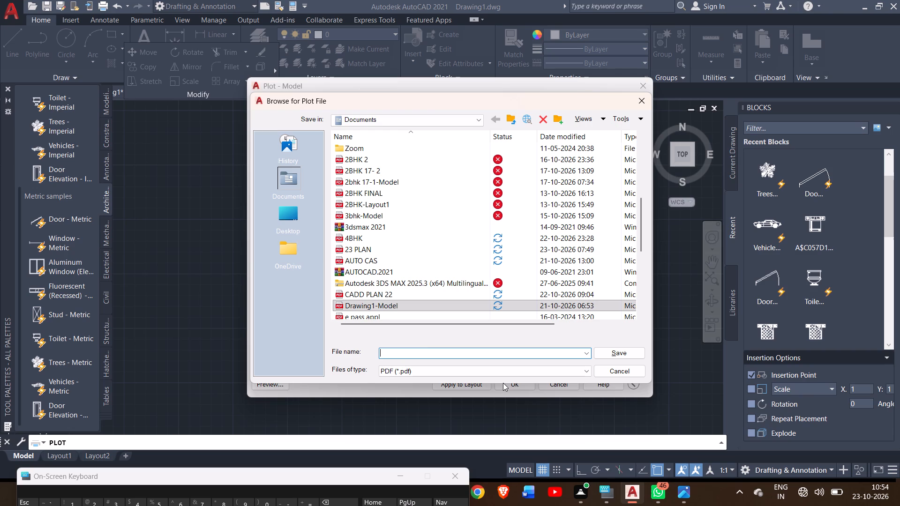
{"action": "type", "text": "PL"}
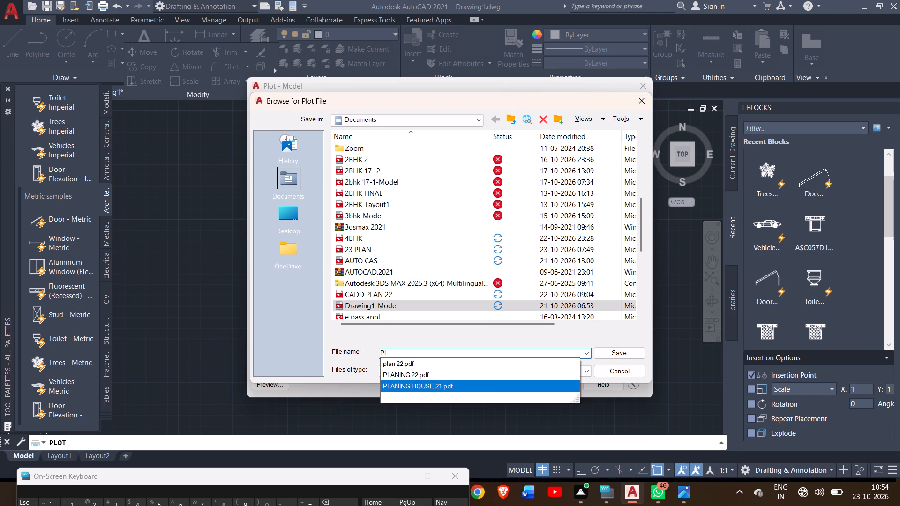
{"action": "key", "text": "a"}
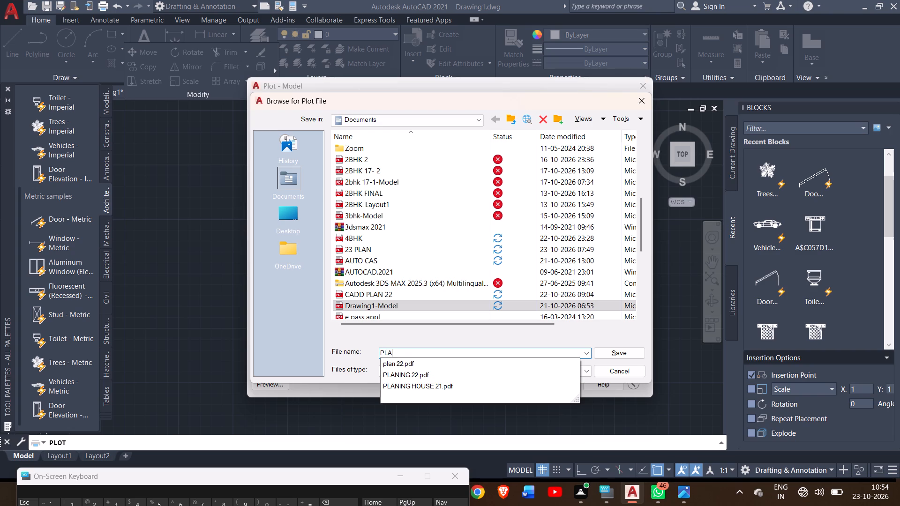
{"action": "type", "text": "N"}
{"action": "key", "text": "space"}
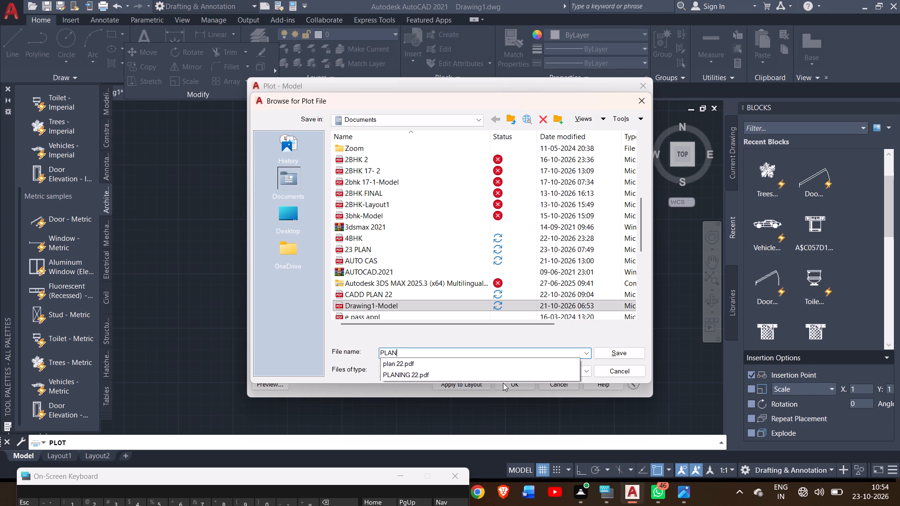
{"action": "type", "text": "23"}
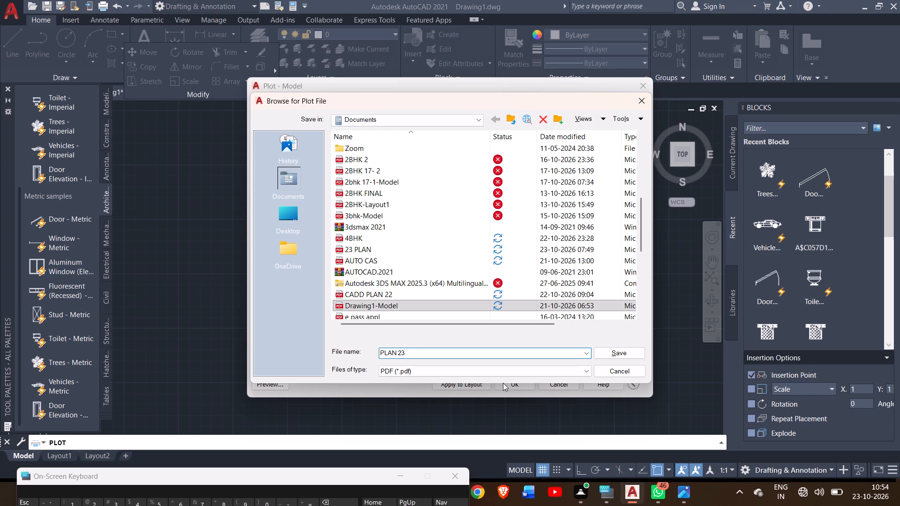
{"action": "key", "text": "space"}
{"action": "type", "text": "1"}
{"action": "left_click", "coordinate": [405, 354]}
{"action": "key", "text": "minus"}
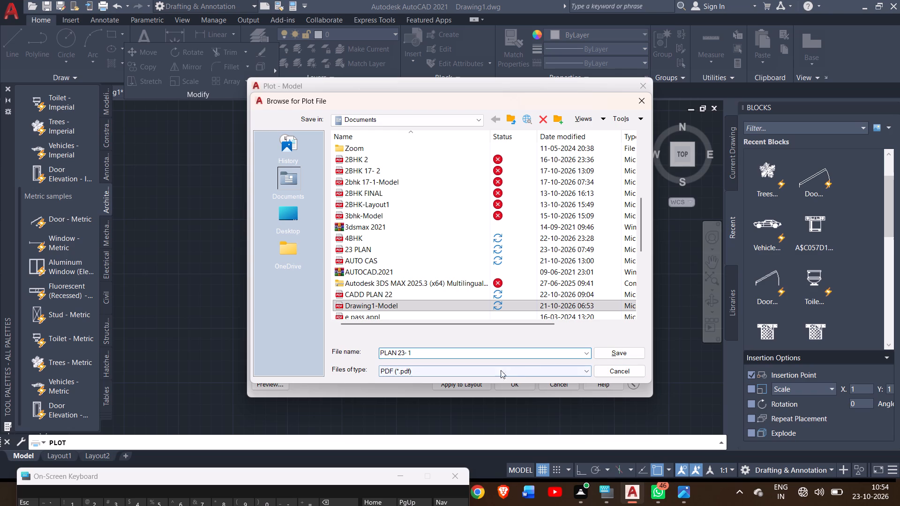
{"action": "left_click", "coordinate": [615, 350]}
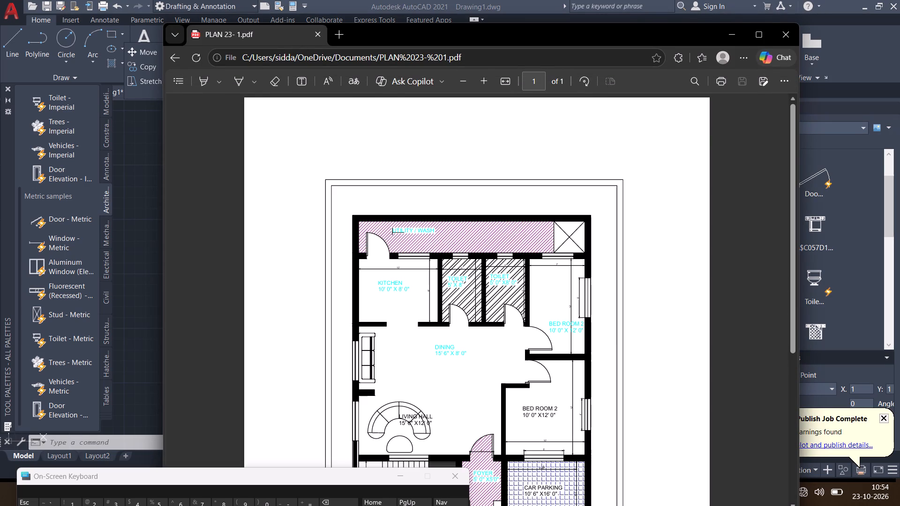
{"action": "left_click", "coordinate": [783, 31]}
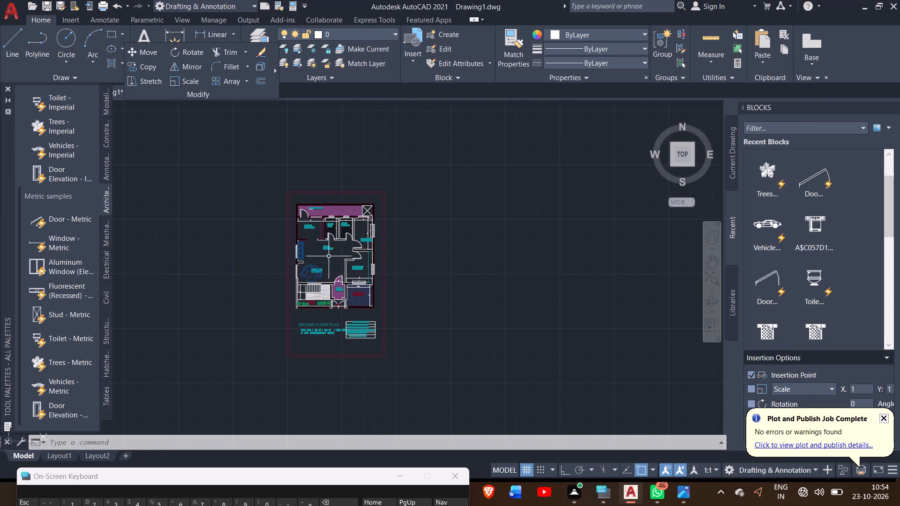
Save the drawing as PLAN 23 -1 in the Documents folder in AutoCAD 2018 Drawing format.
{"action": "left_click", "coordinate": [10, 17]}
{"action": "left_click", "coordinate": [39, 151]}
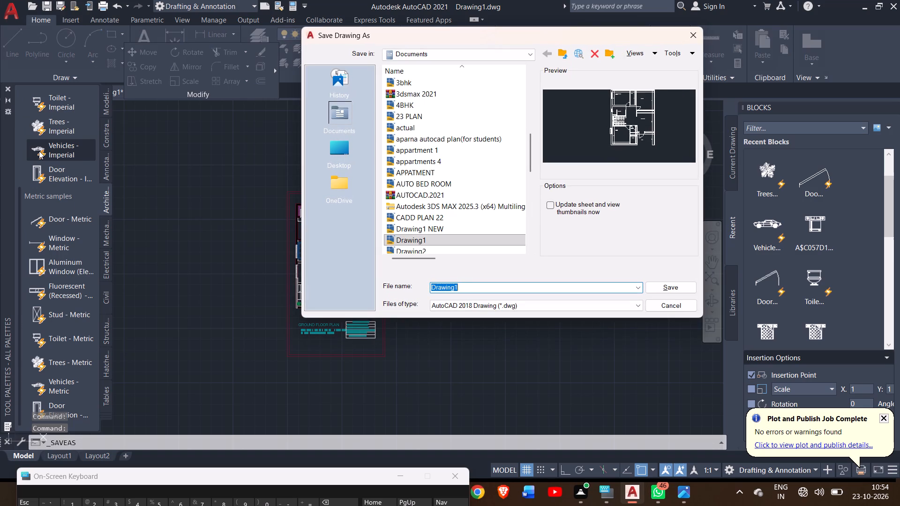
{"action": "key", "text": "BackSpace"}
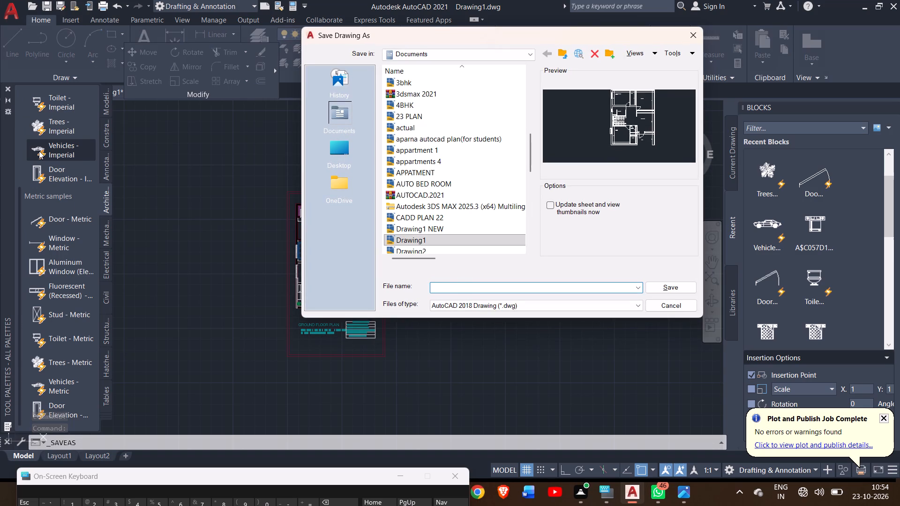
{"action": "type", "text": "PLA"}
{"action": "type", "text": "N"}
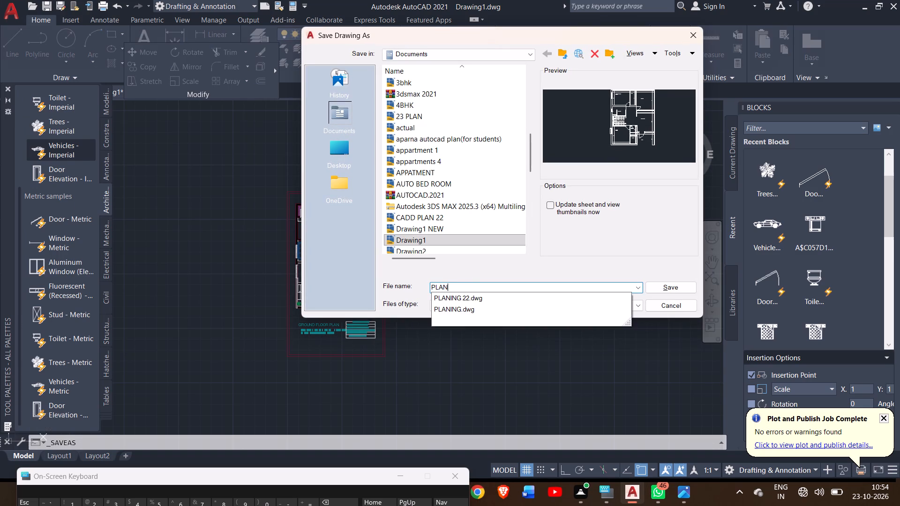
{"action": "key", "text": "space"}
{"action": "type", "text": "23"}
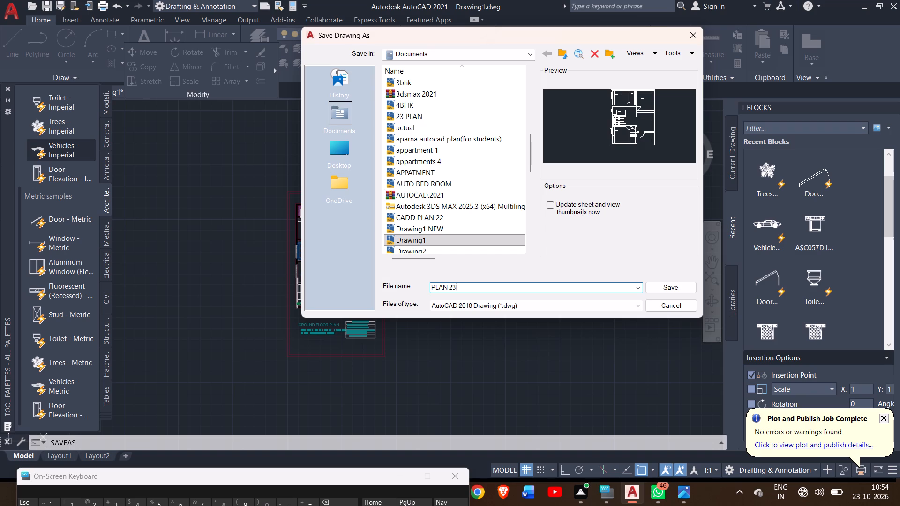
{"action": "key", "text": "space"}
{"action": "type", "text": "-1"}
{"action": "left_click", "coordinate": [675, 290]}
{"action": "left_click", "coordinate": [675, 290]}
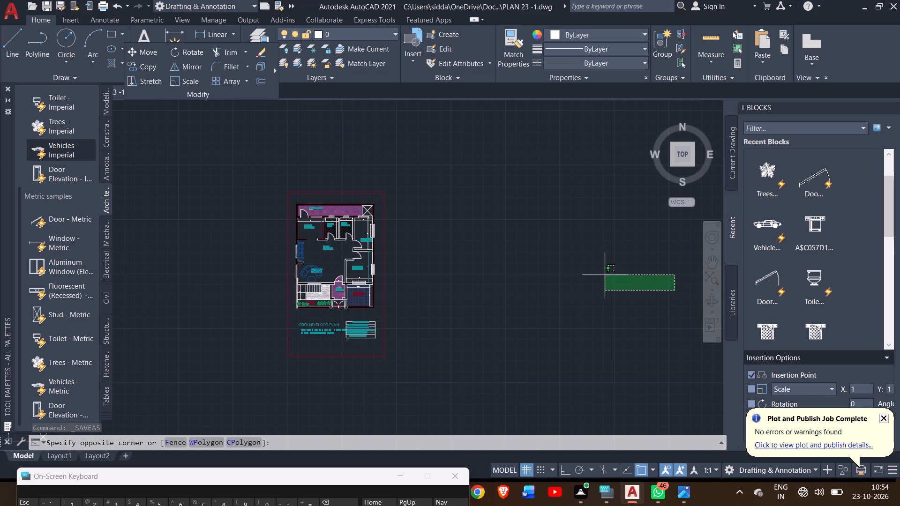
{"action": "right_click", "coordinate": [636, 294]}
{"action": "left_click", "coordinate": [636, 294]}
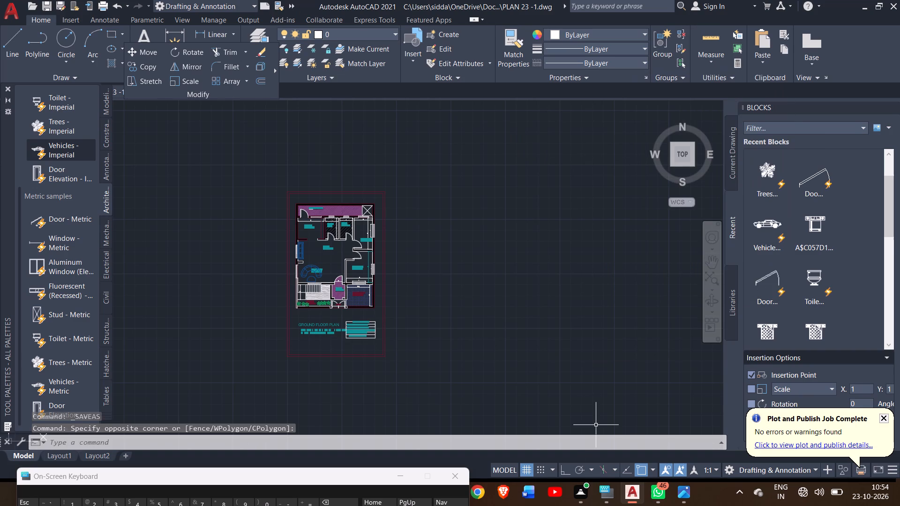
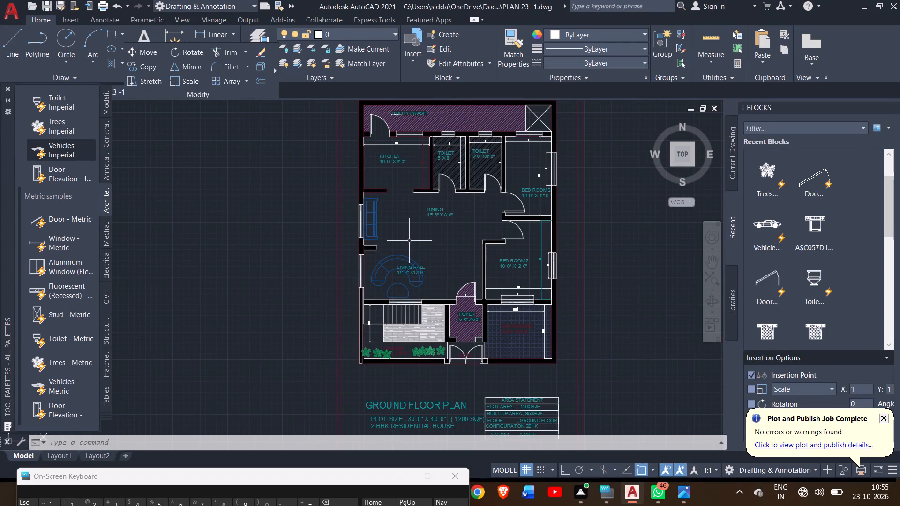
Inspect the saved ground floor plan up close around the living hall, dining area, foyer and staircase.
{"action": "scroll", "coordinate": [409, 241], "scroll_direction": "up", "scroll_amount": 5, "text": "ctrl"}
{"action": "scroll", "coordinate": [409, 241], "scroll_direction": "down", "scroll_amount": 2, "text": "ctrl"}
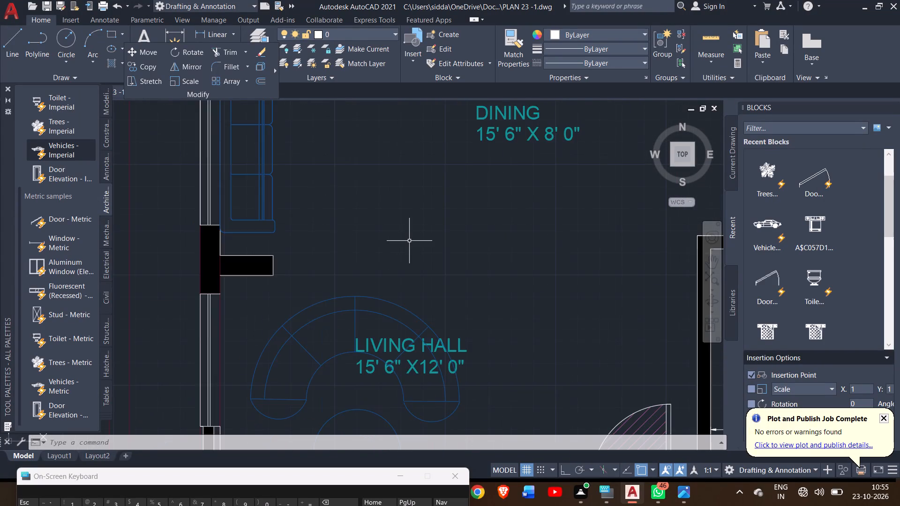
{"action": "scroll", "coordinate": [409, 241], "scroll_direction": "down", "scroll_amount": 3, "text": "ctrl"}
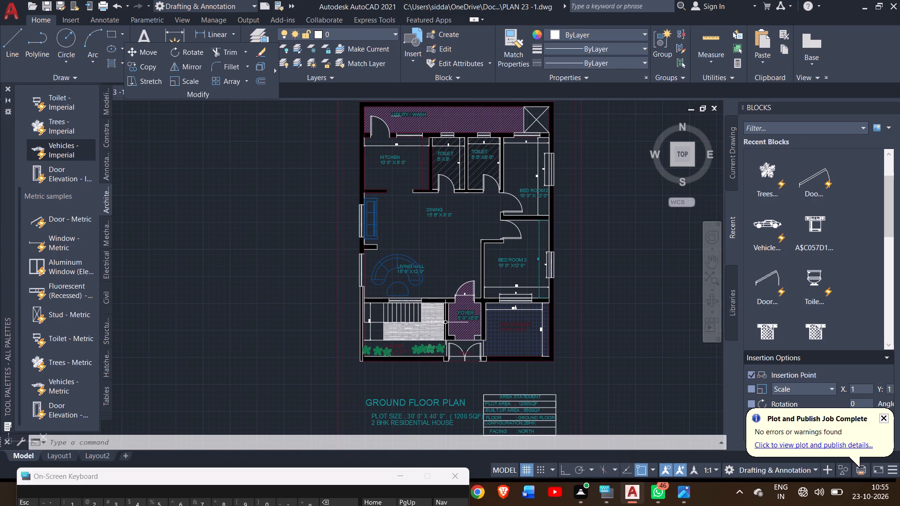
{"action": "scroll", "coordinate": [444, 322], "scroll_direction": "up", "scroll_amount": 4, "text": "ctrl"}
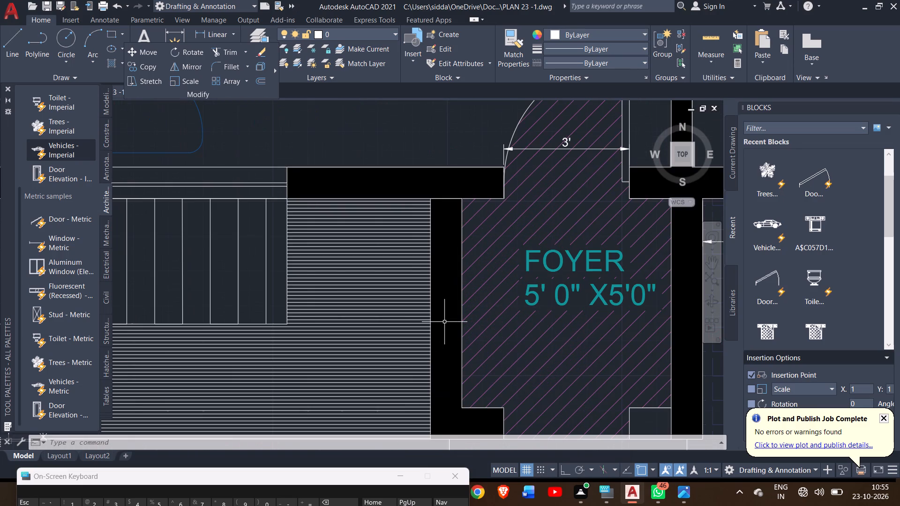
{"action": "scroll", "coordinate": [365, 335], "scroll_direction": "down", "scroll_amount": 2, "text": "ctrl"}
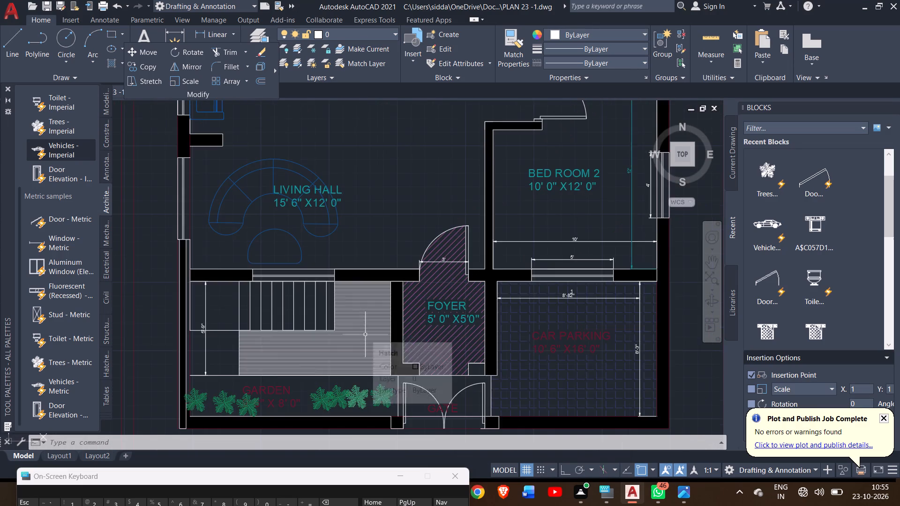
{"action": "scroll", "coordinate": [365, 335], "scroll_direction": "down", "scroll_amount": 1, "text": "ctrl"}
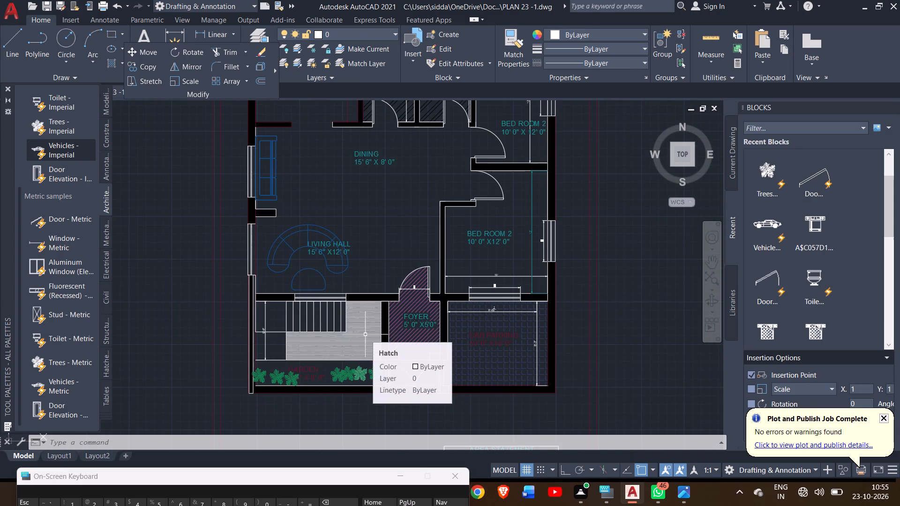